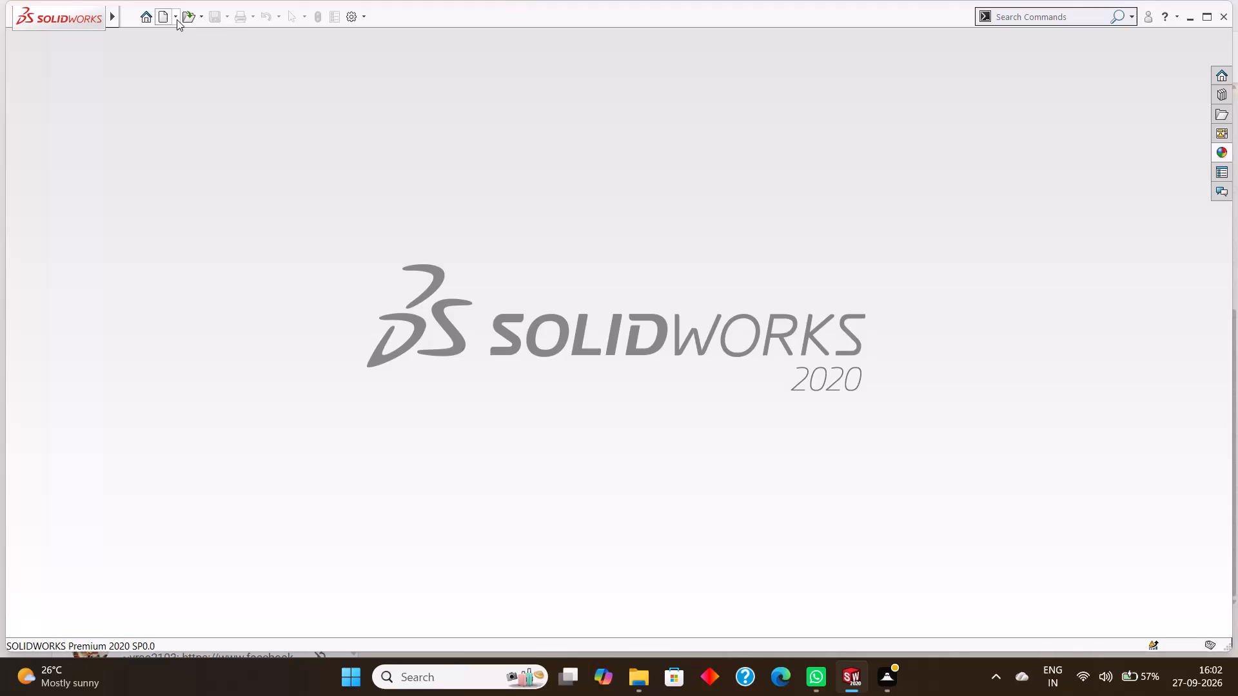
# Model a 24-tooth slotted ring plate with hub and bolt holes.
# Create a new part document.
pyautogui.click(177, 19)
pyautogui.click(183, 35)
pyautogui.click(333, 295)
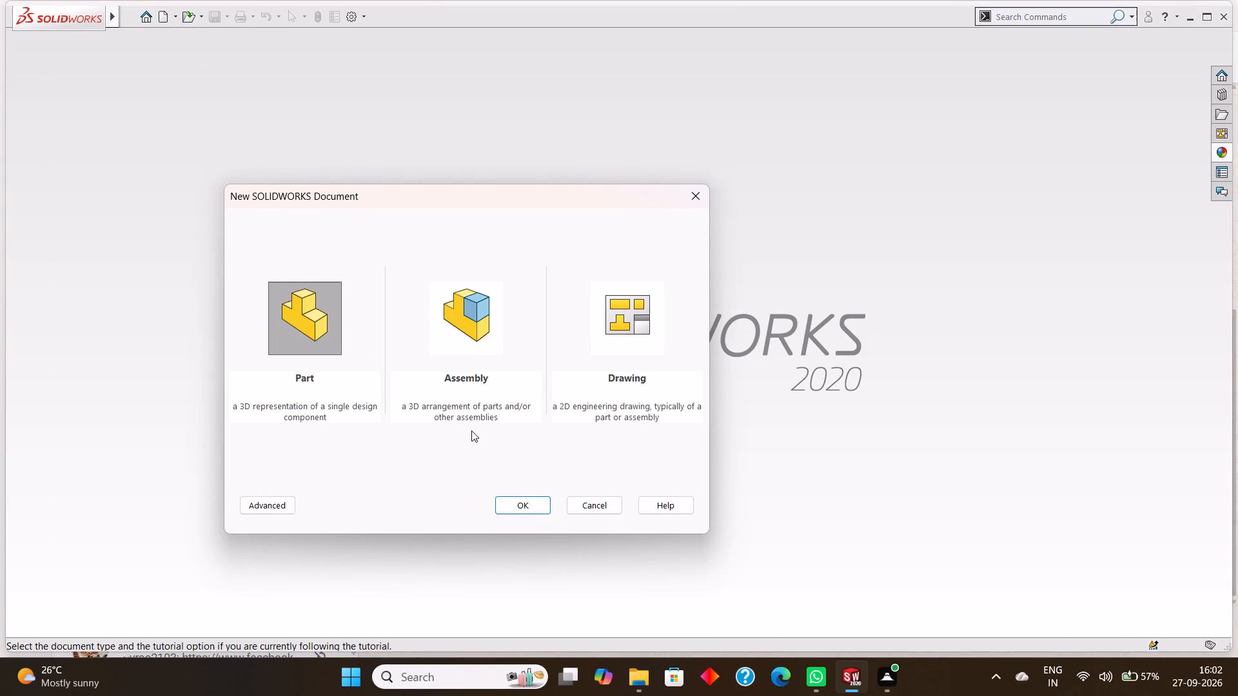
pyautogui.click(531, 508)
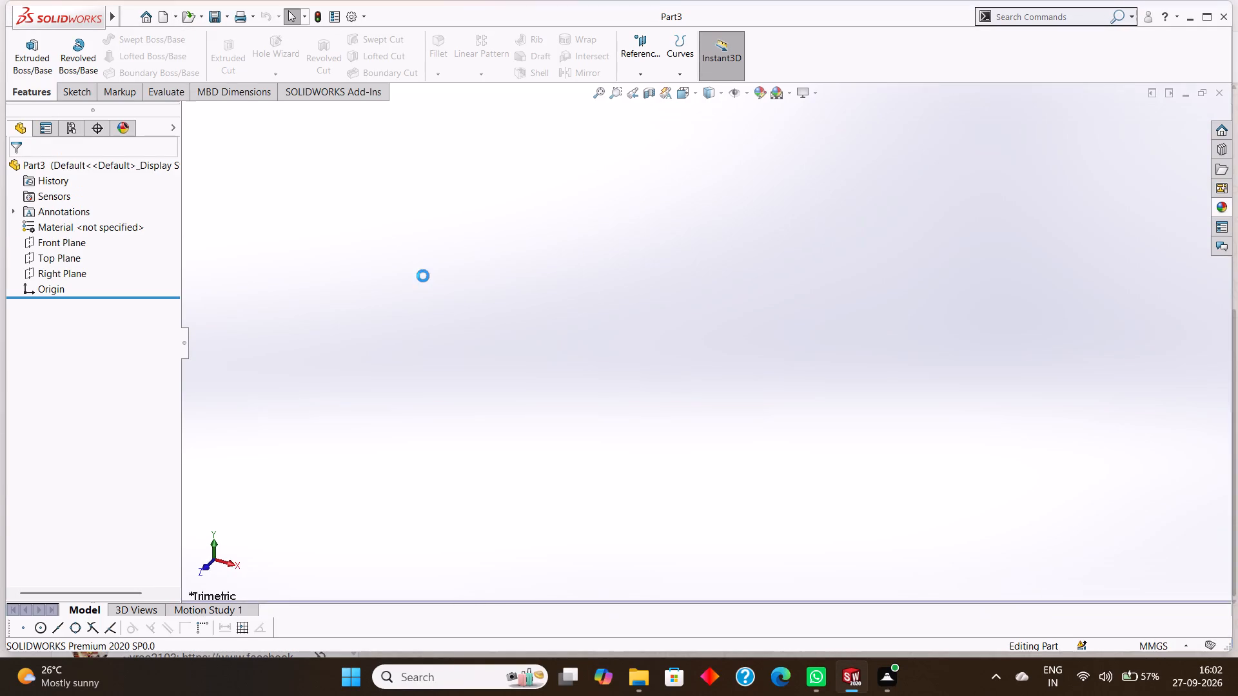
# Sketch two concentric circles centred on the origin on the Front Plane, with radii of 45 mm and 50 mm.
pyautogui.click(65, 238)
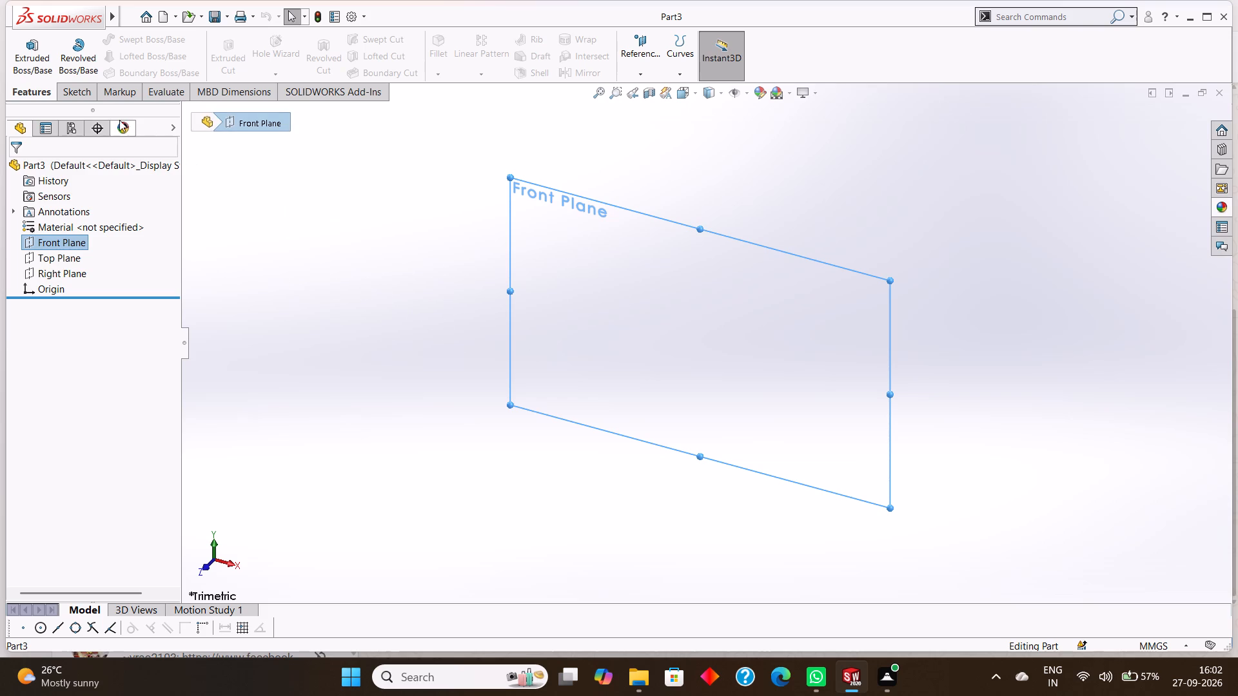
pyautogui.click(79, 88)
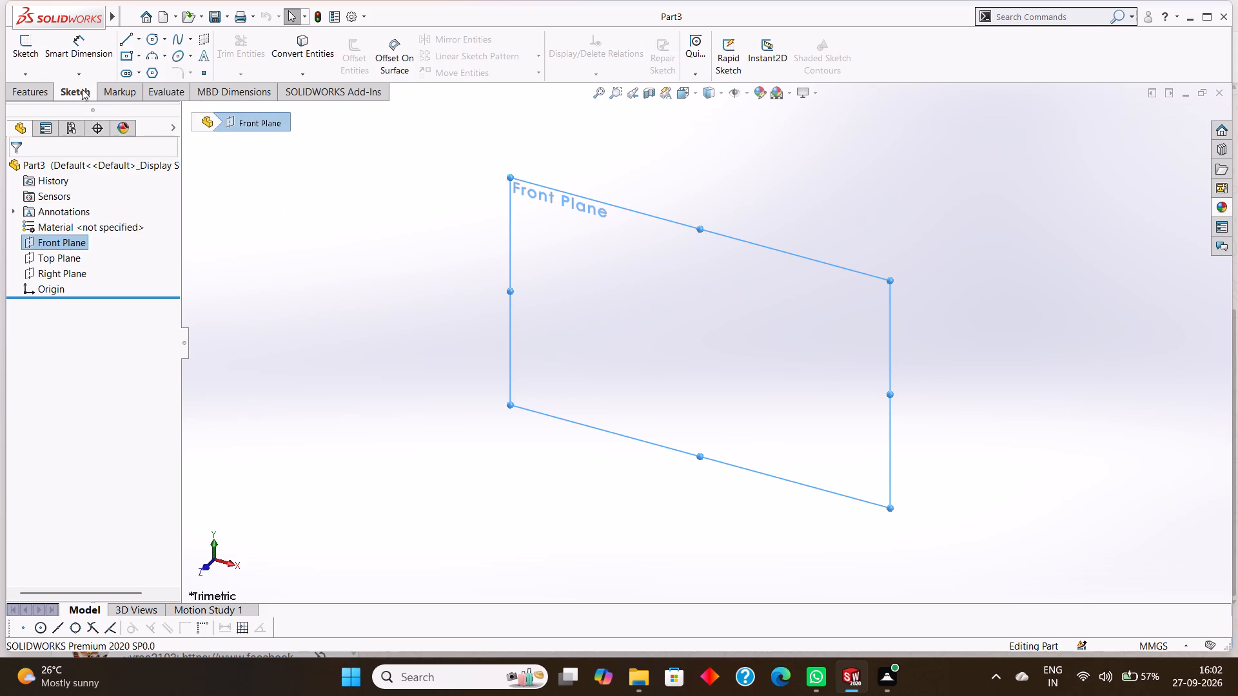
pyautogui.click(158, 37)
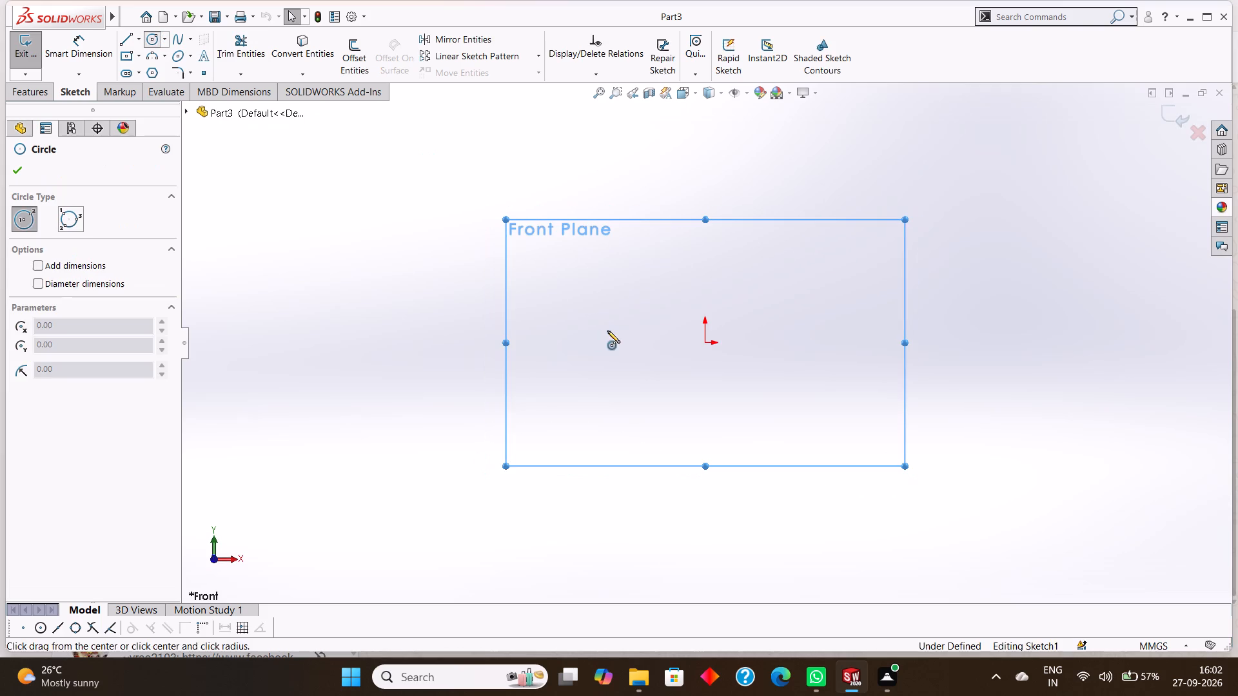
pyautogui.click(703, 341)
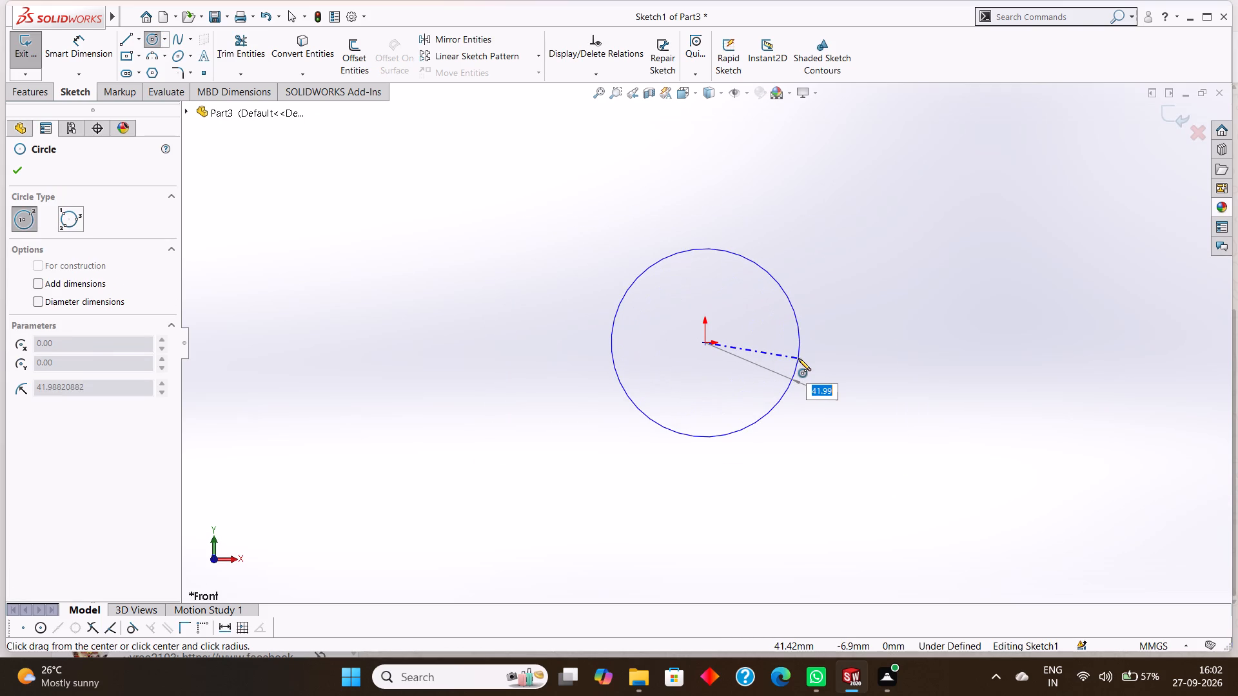
pyautogui.write('45')
pyautogui.press('Return')
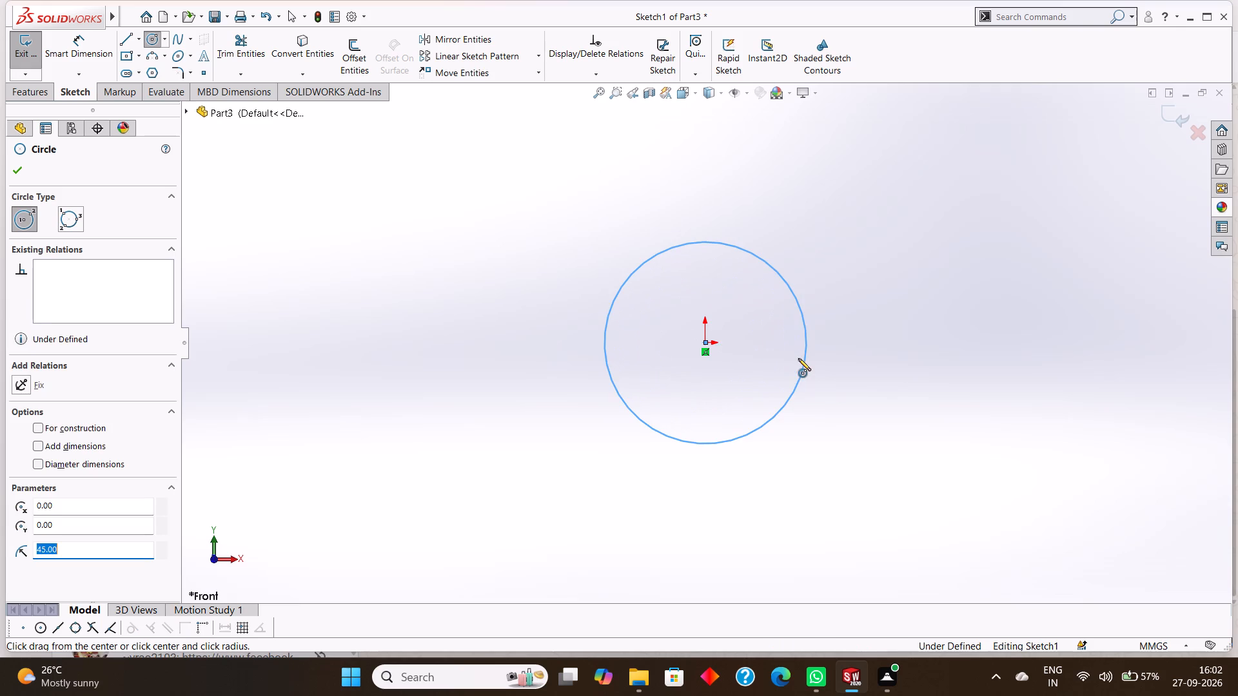
pyautogui.click(707, 343)
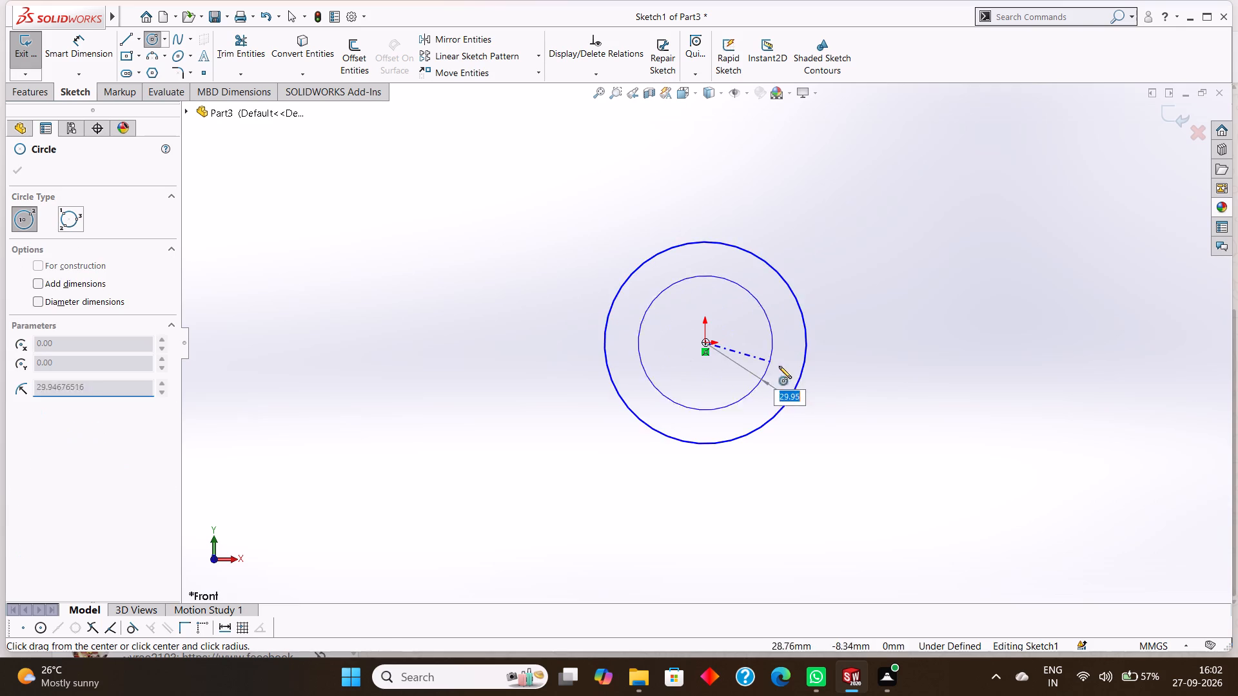
pyautogui.write('50')
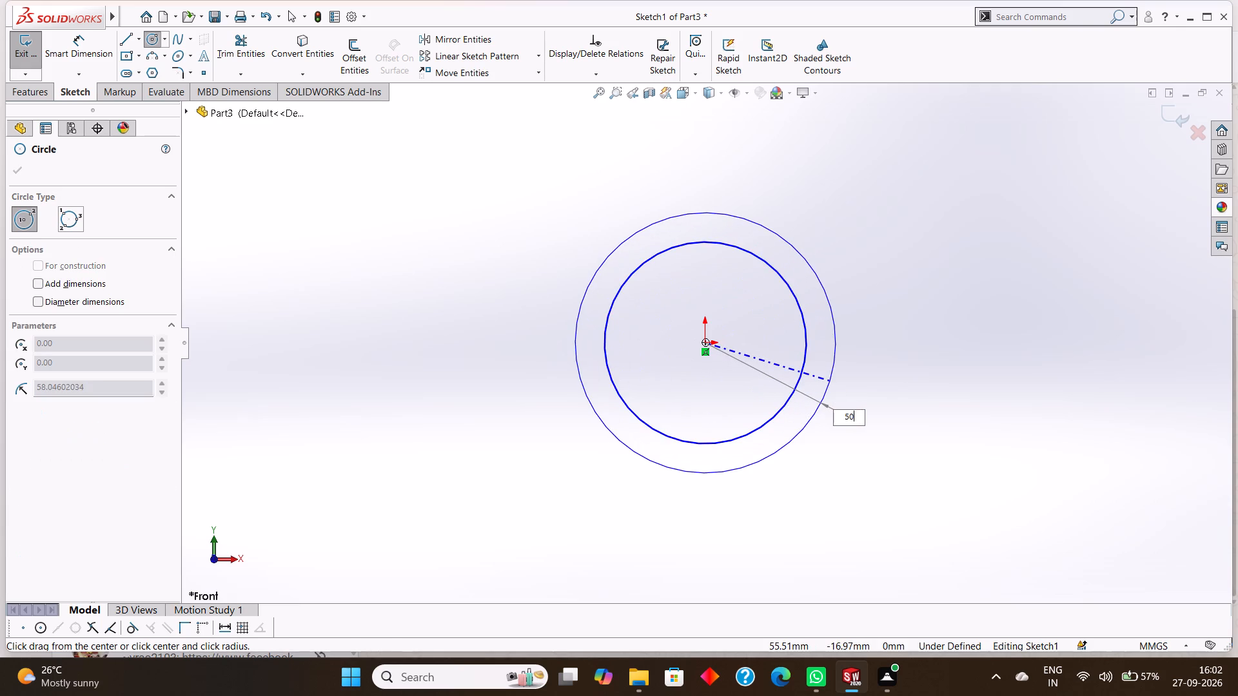
pyautogui.press('Return')
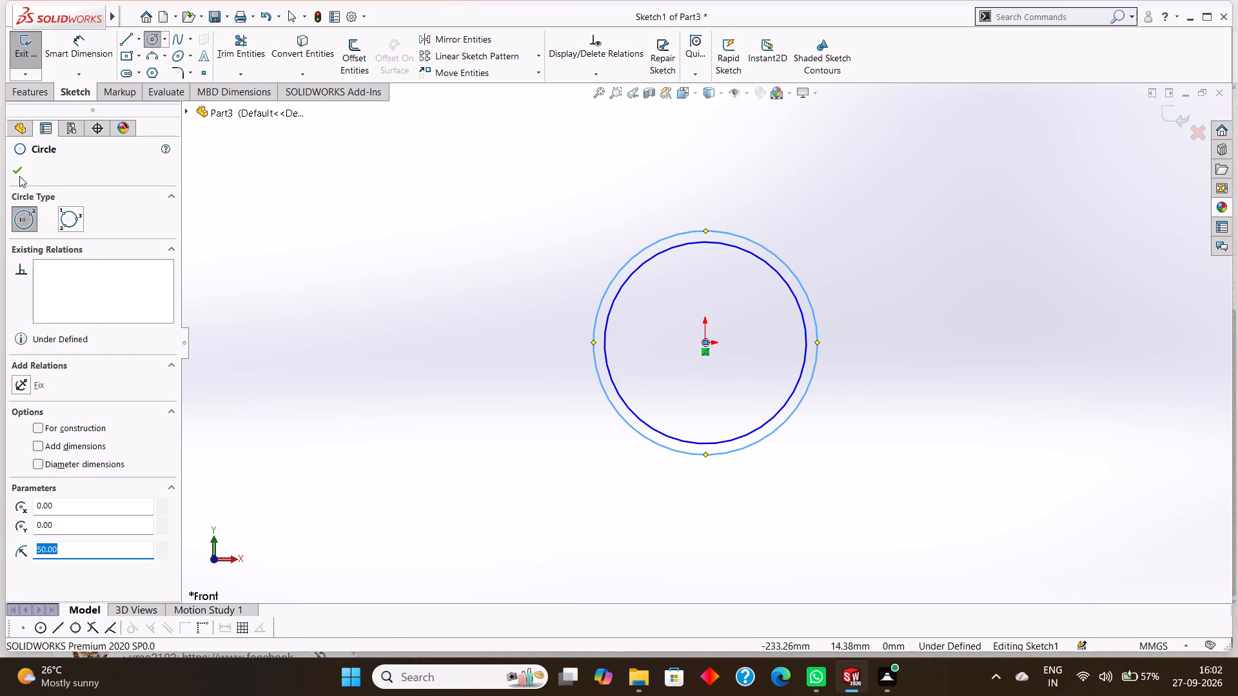
pyautogui.click(19, 169)
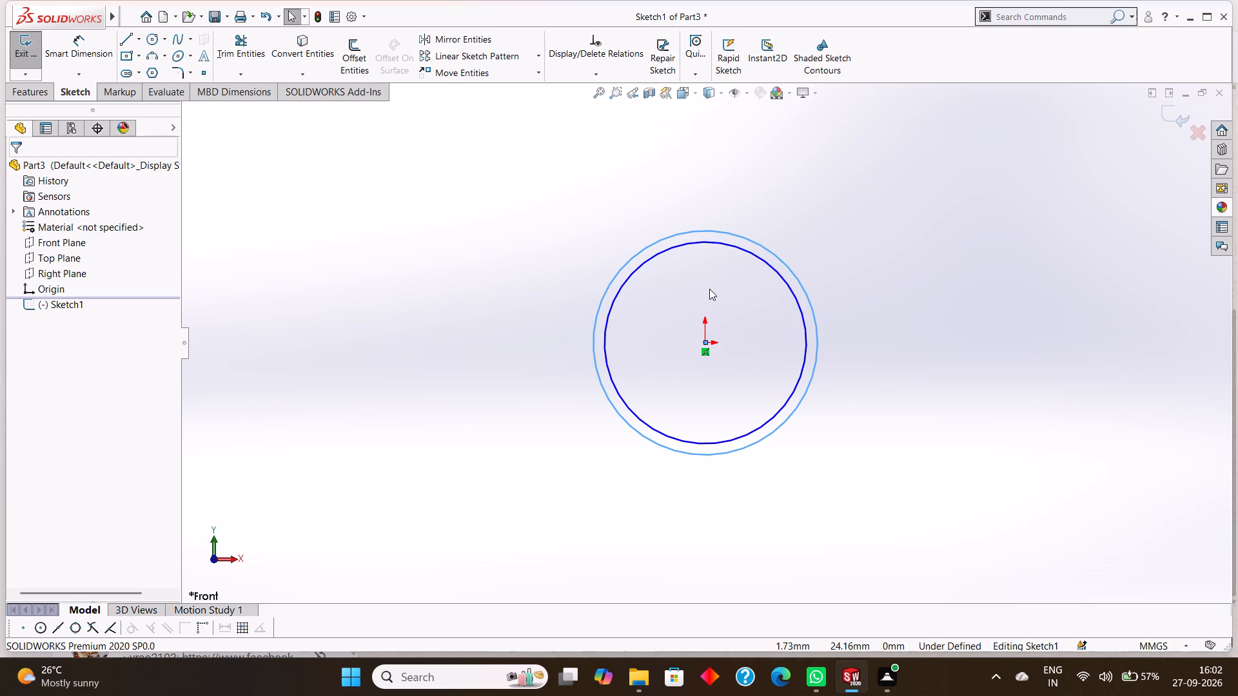
pyautogui.press('Escape')
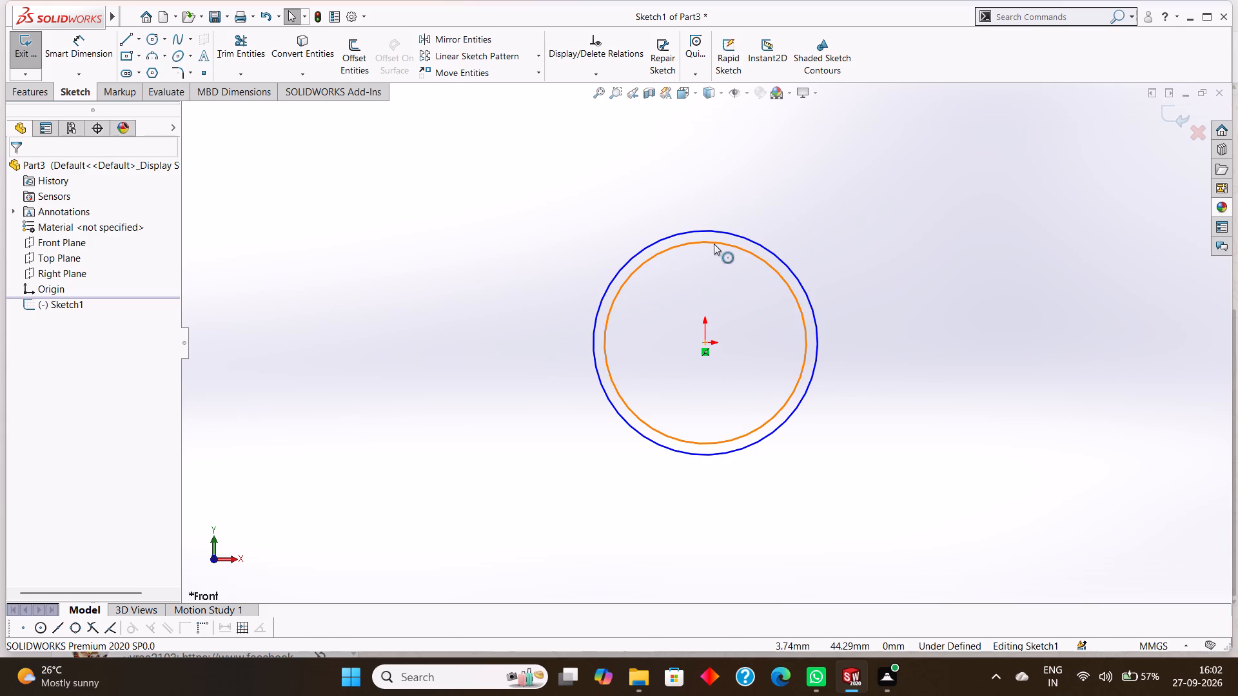
# Delete the inner circle of the sketch.
pyautogui.rightClick(713, 243)
pyautogui.click(773, 436)
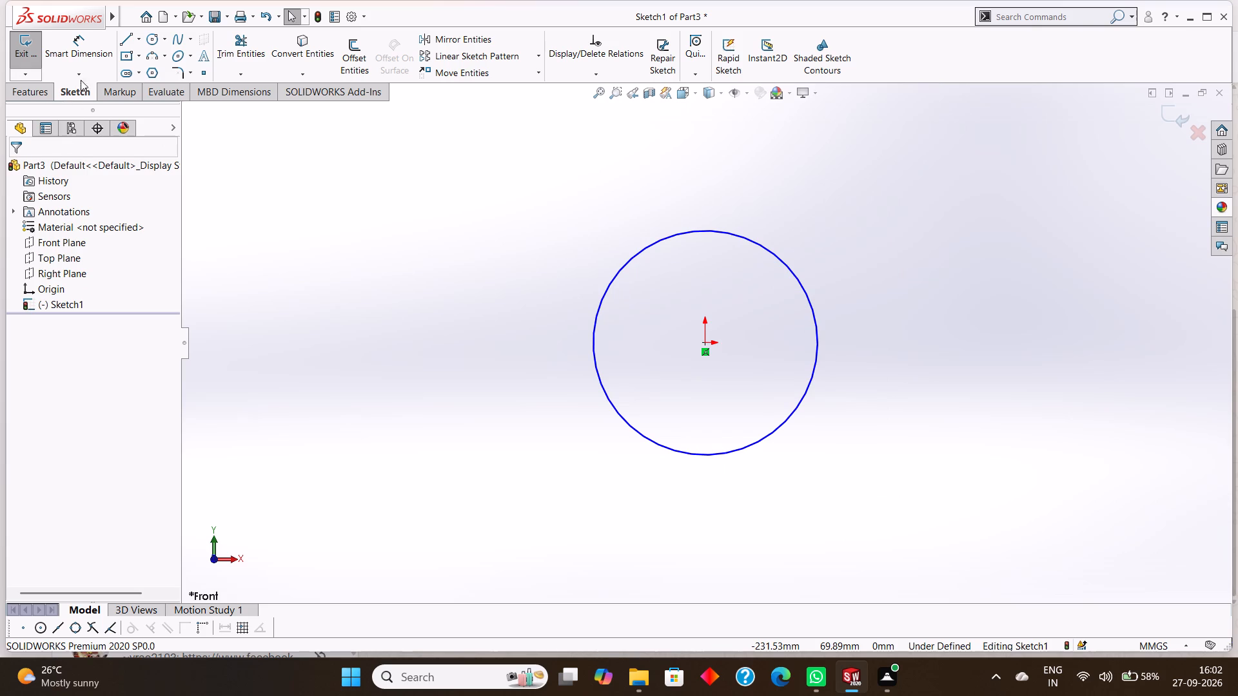
# Add a diameter dimension to the remaining circle, placed beside it.
pyautogui.click(74, 52)
pyautogui.click(772, 253)
pyautogui.click(897, 291)
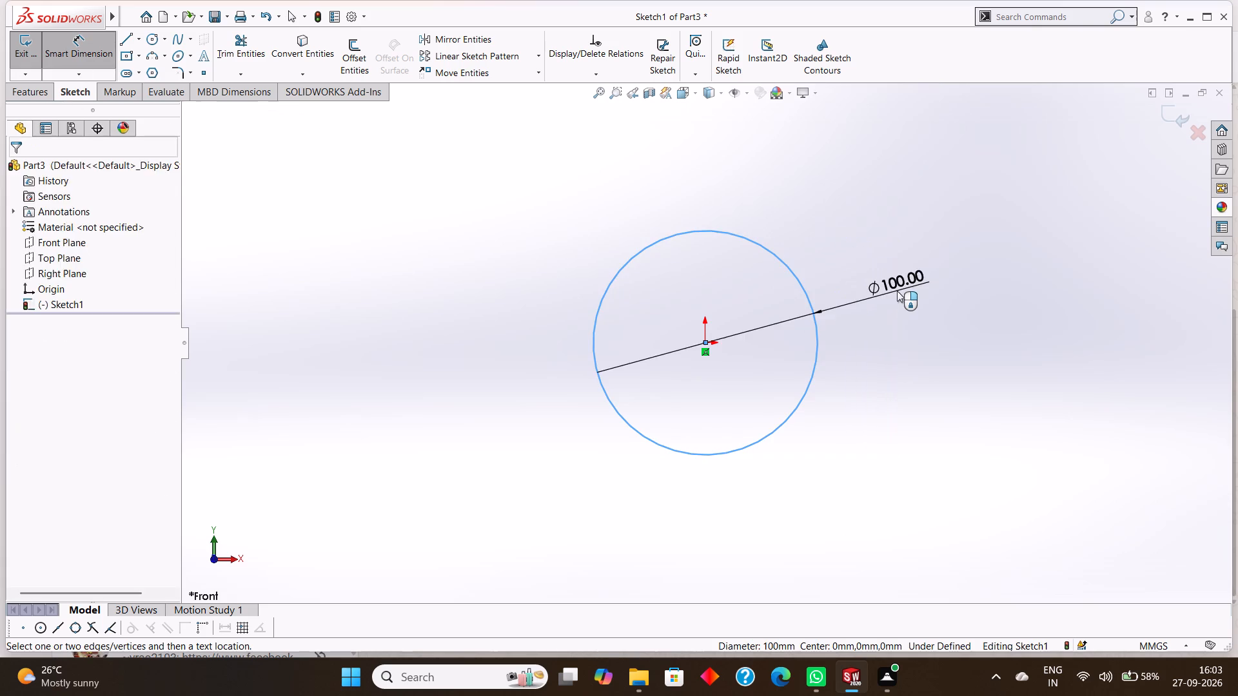
pyautogui.click(843, 267)
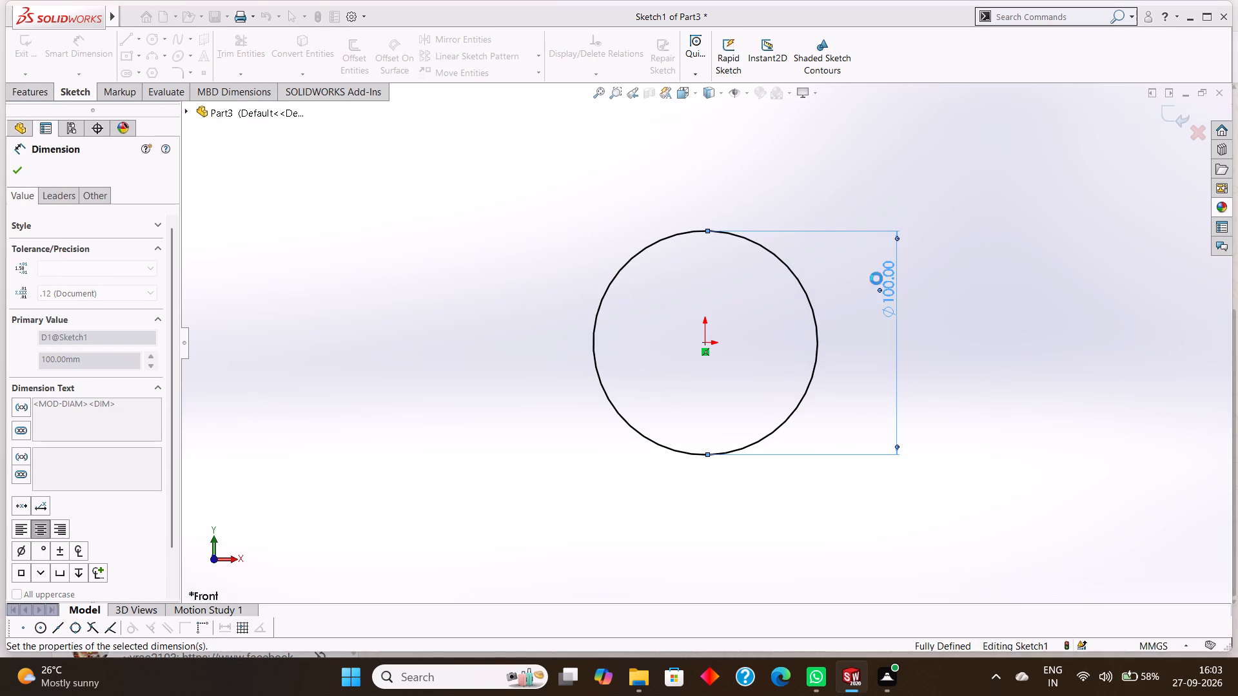
pyautogui.click(21, 168)
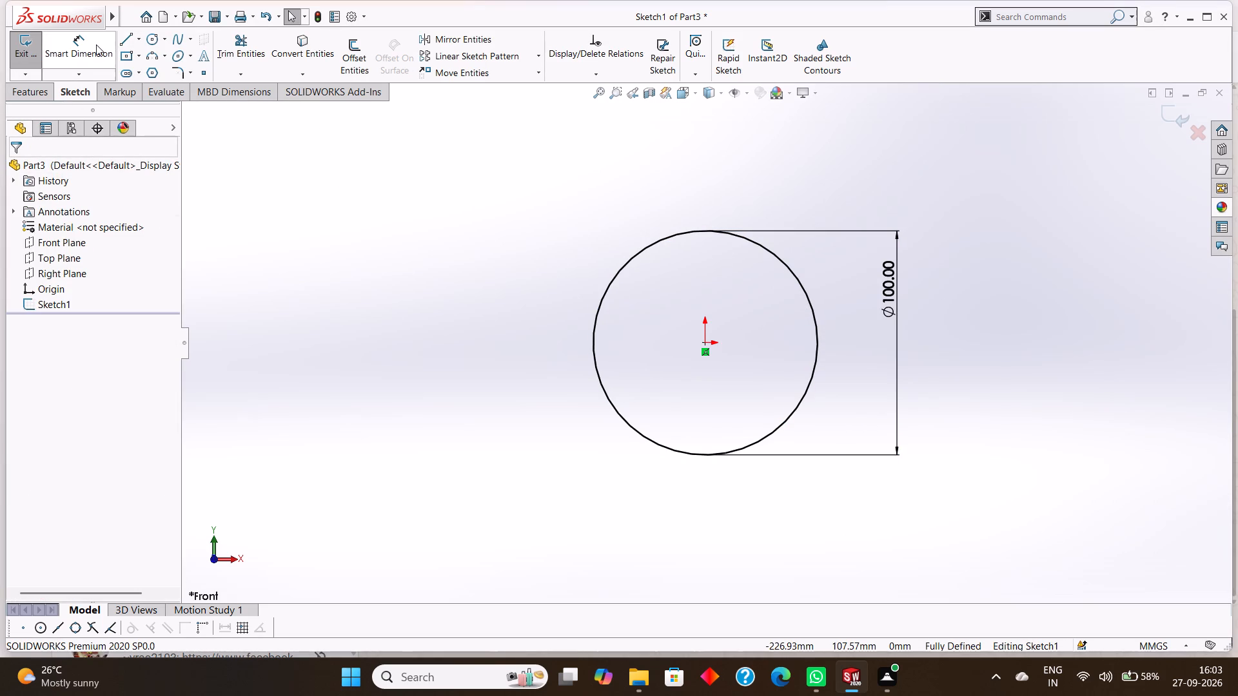
# Sketch a circle of 45 mm radius centred on the origin inside the dimensioned circle.
pyautogui.click(146, 40)
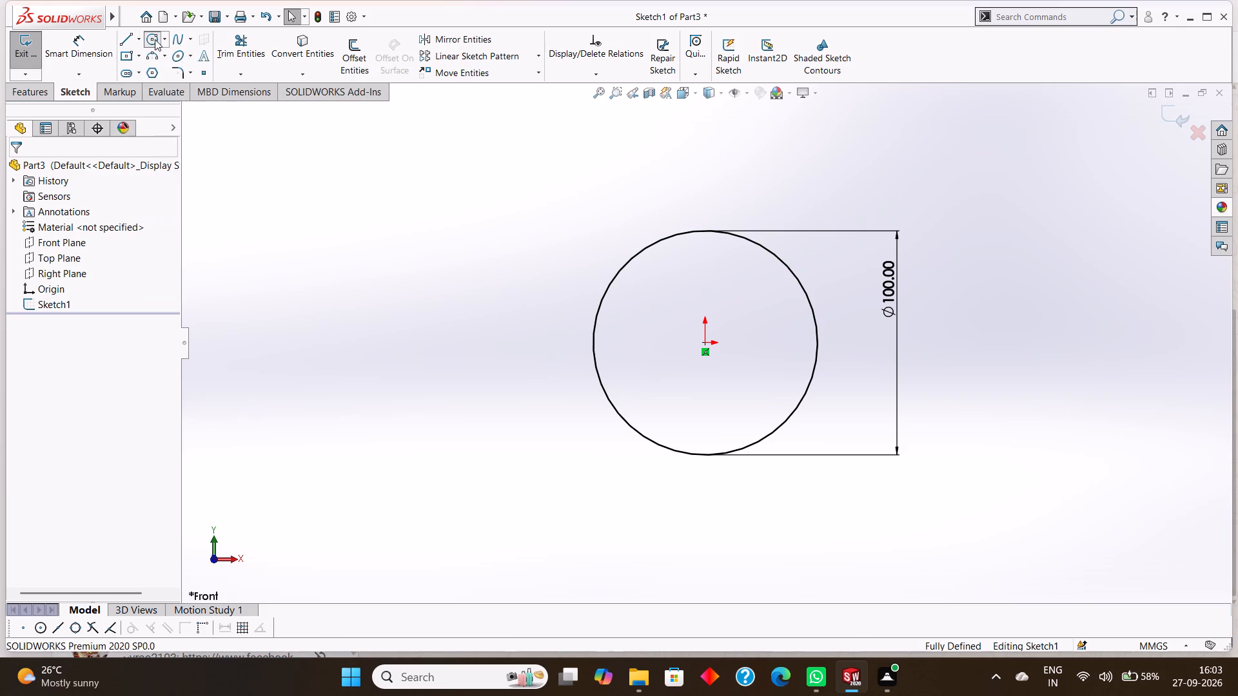
pyautogui.click(707, 342)
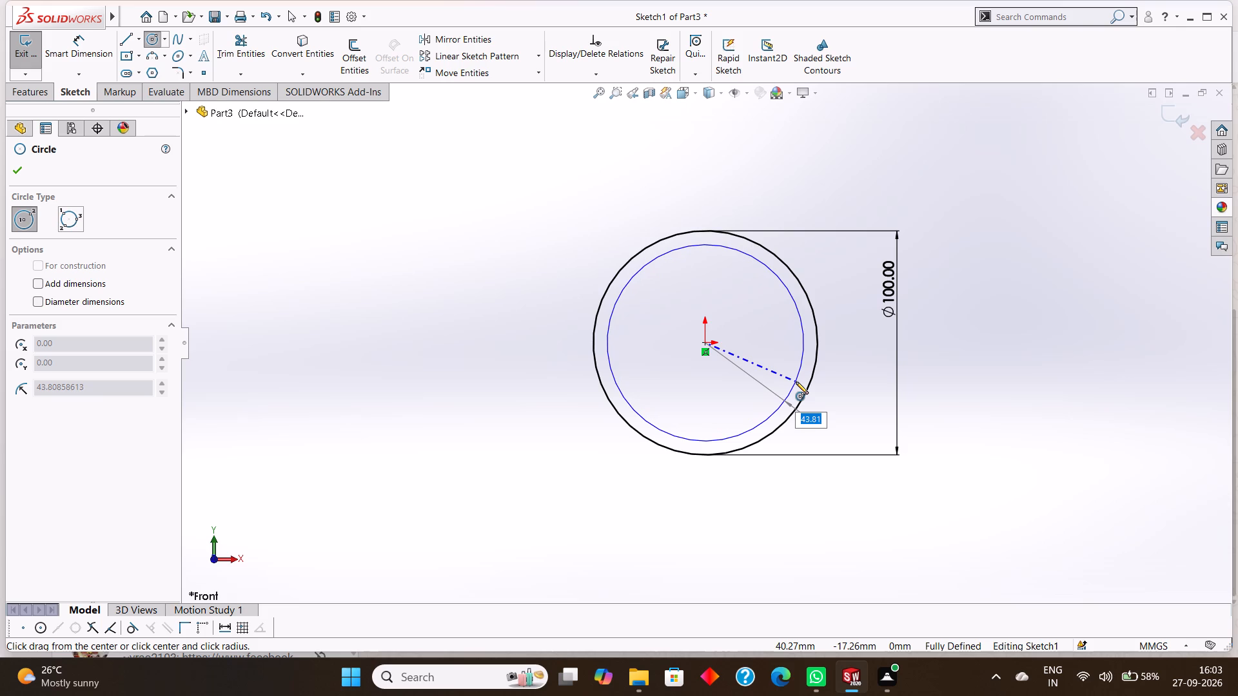
pyautogui.write('45')
pyautogui.press('Return')
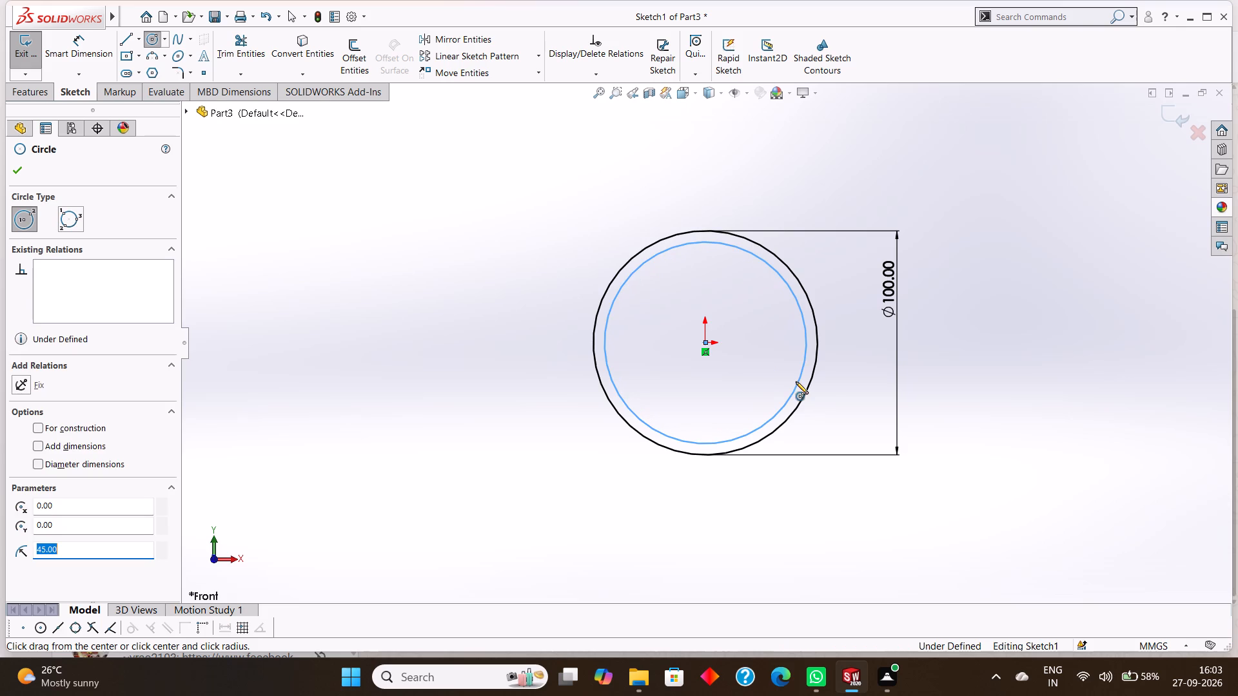
pyautogui.click(14, 168)
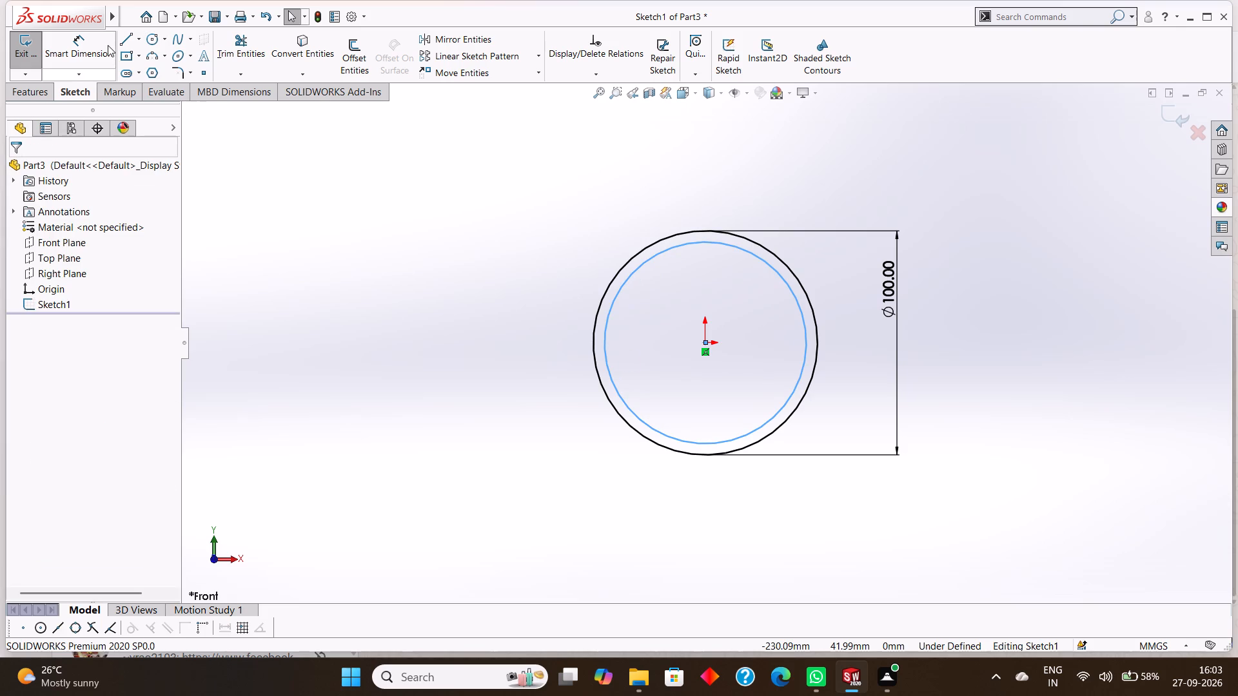
# Add a diameter dimension to the inner circle, placed outside the outer circle's dimension.
pyautogui.click(100, 41)
pyautogui.click(754, 252)
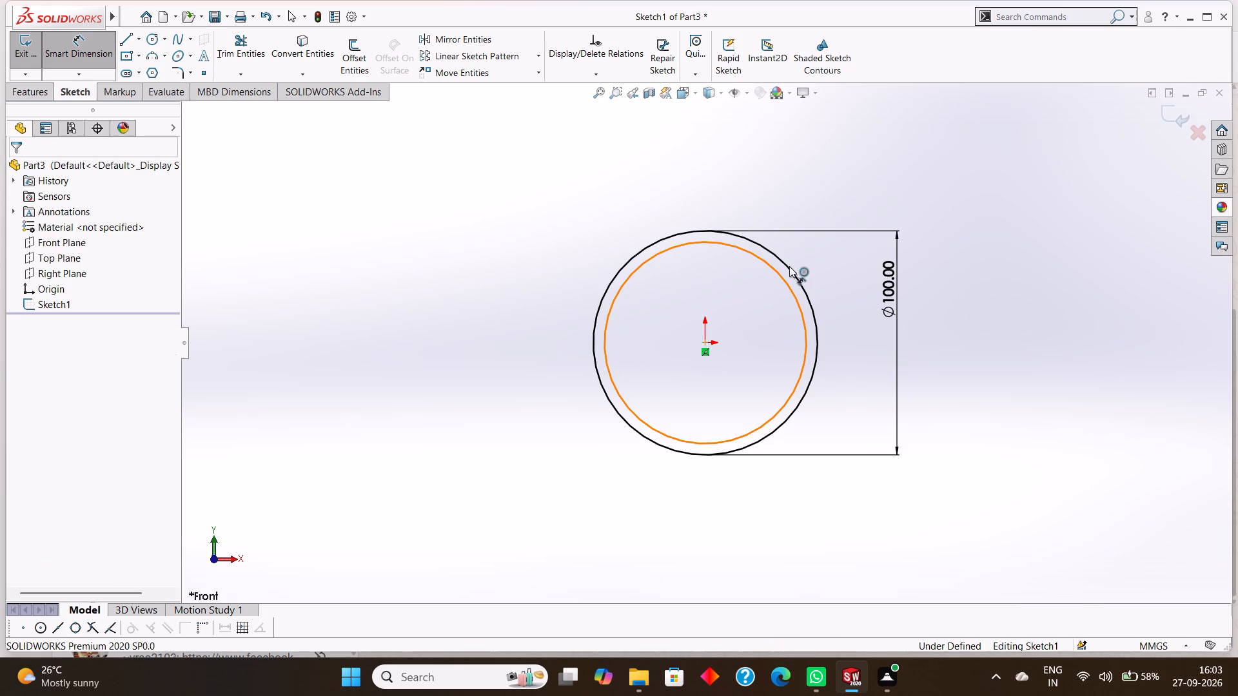
pyautogui.click(939, 318)
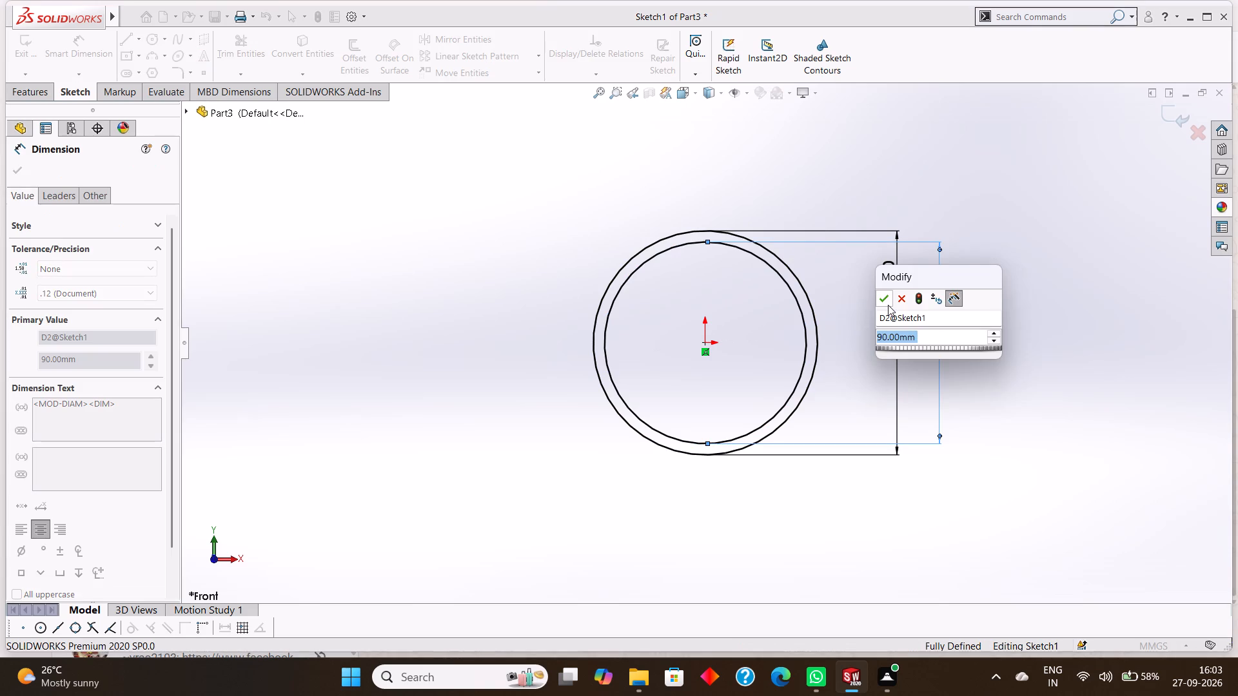
pyautogui.click(887, 305)
pyautogui.click(17, 167)
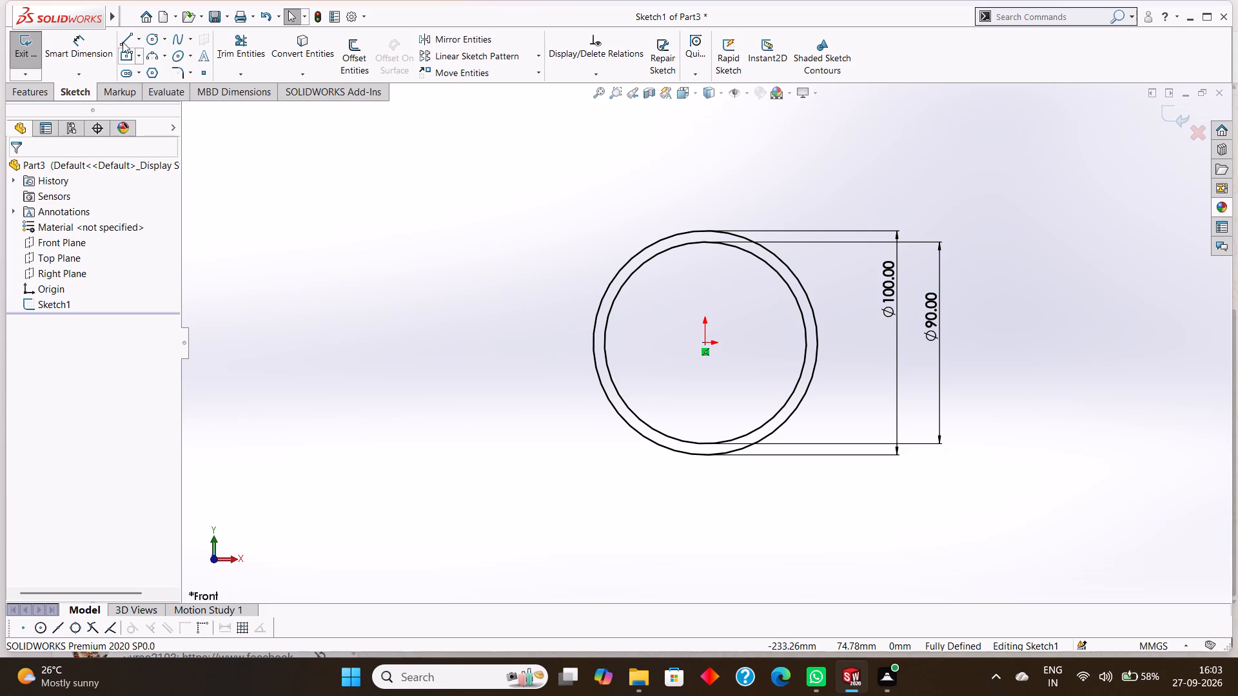
# Draw a vertical centerline from the origin to the top point of the outer circle.
pyautogui.click(140, 42)
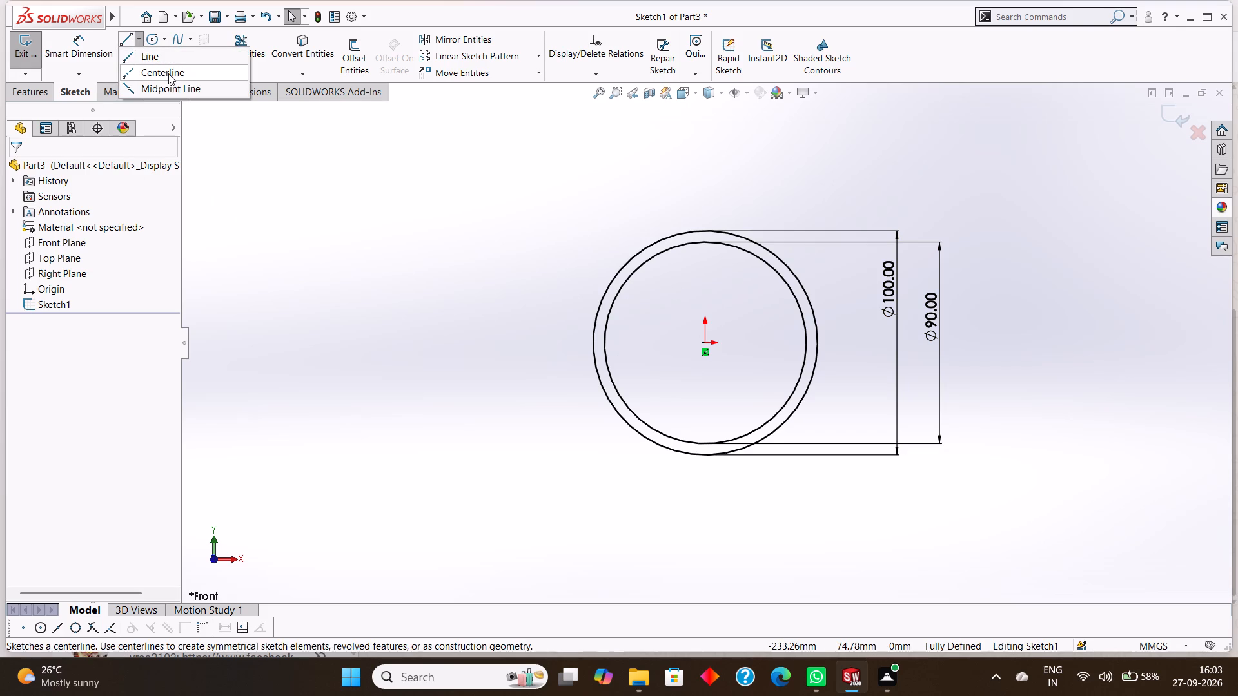
pyautogui.click(168, 73)
pyautogui.click(705, 347)
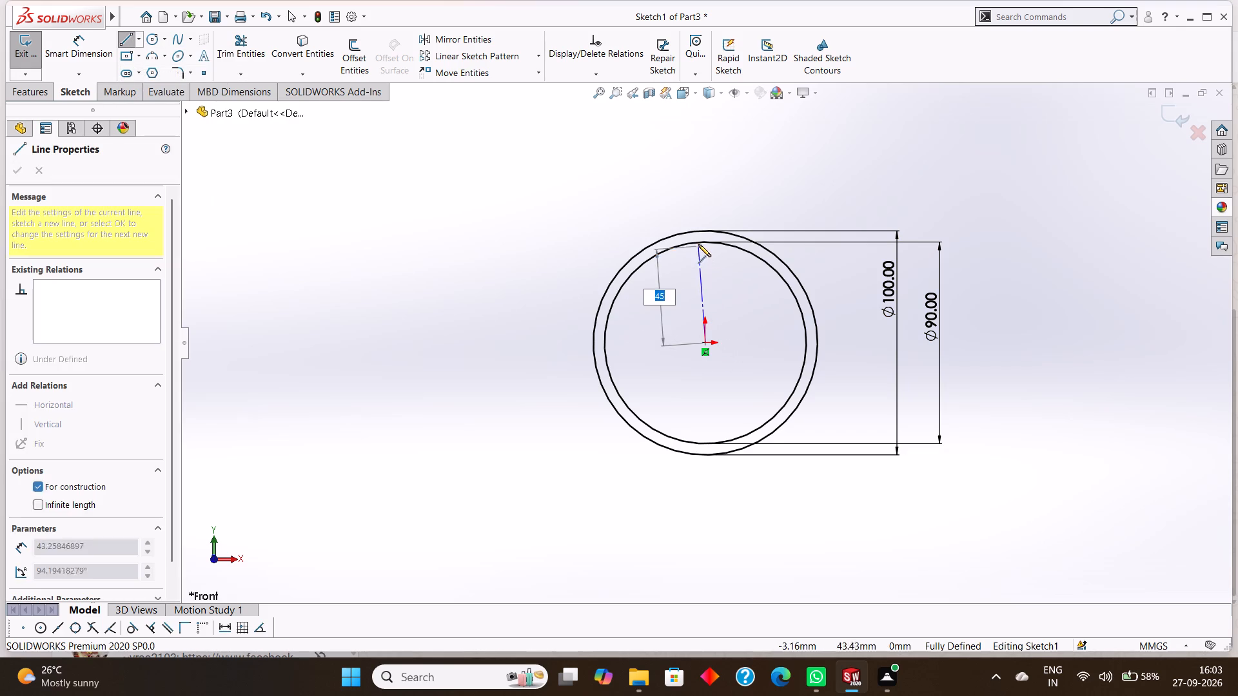
pyautogui.click(704, 233)
pyautogui.rightClick(649, 194)
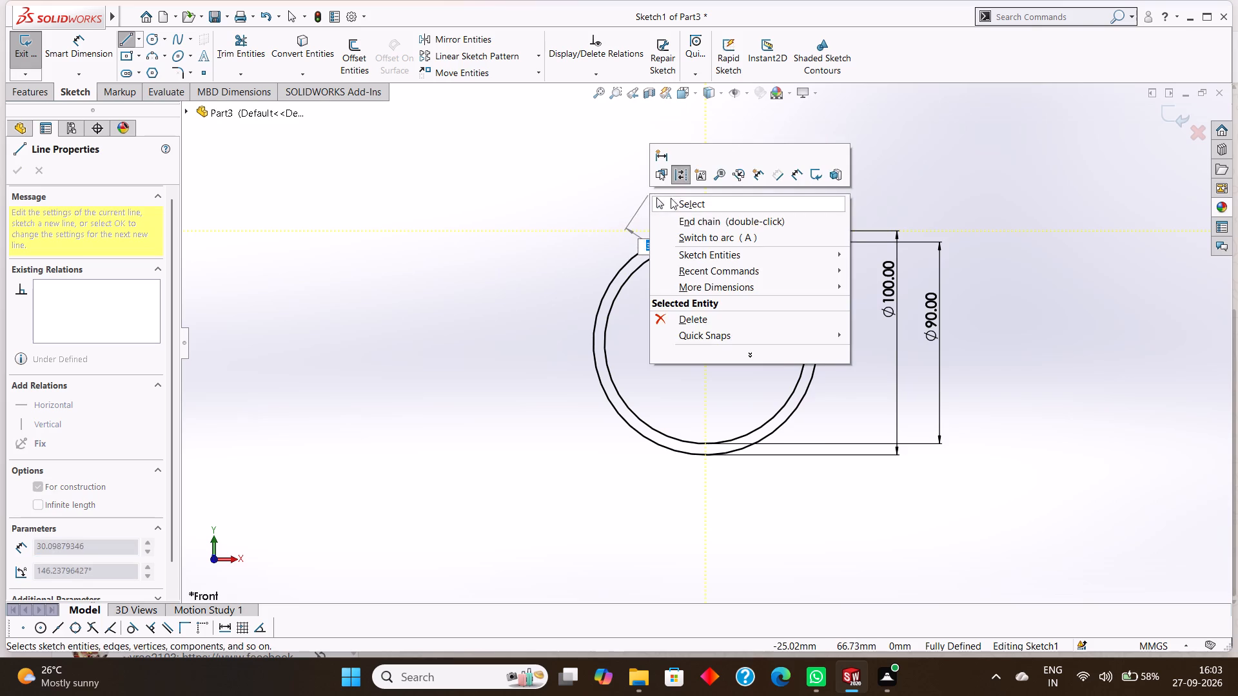
pyautogui.click(687, 200)
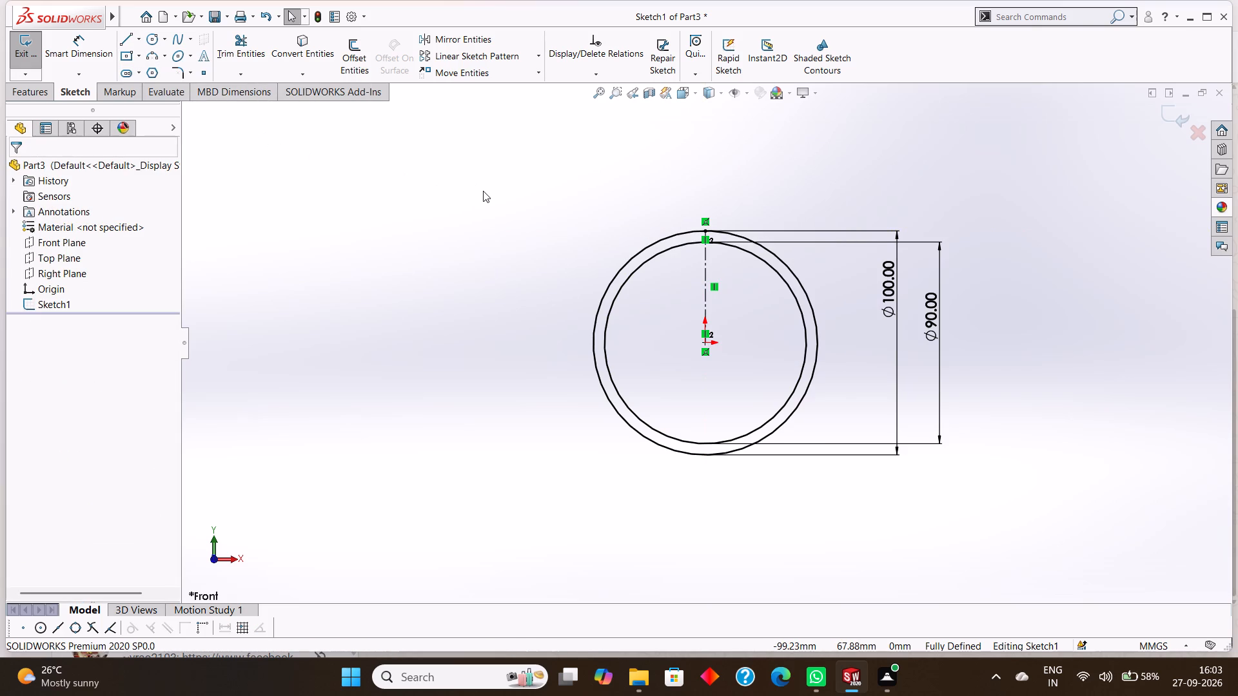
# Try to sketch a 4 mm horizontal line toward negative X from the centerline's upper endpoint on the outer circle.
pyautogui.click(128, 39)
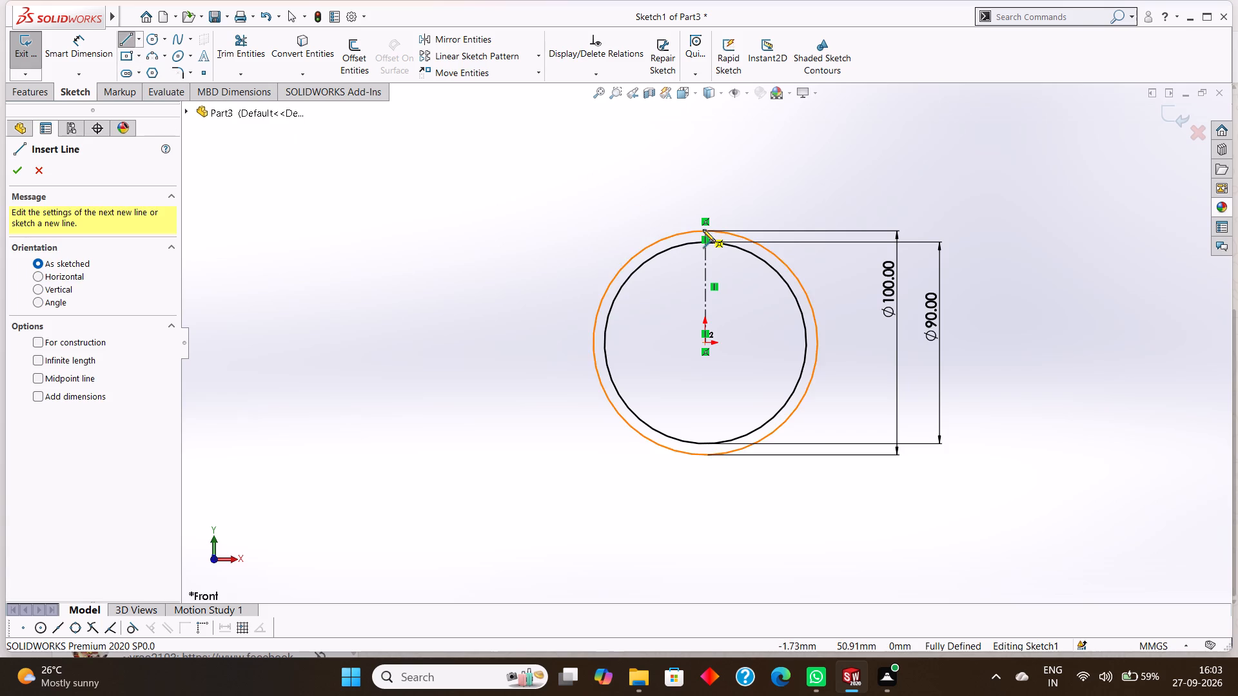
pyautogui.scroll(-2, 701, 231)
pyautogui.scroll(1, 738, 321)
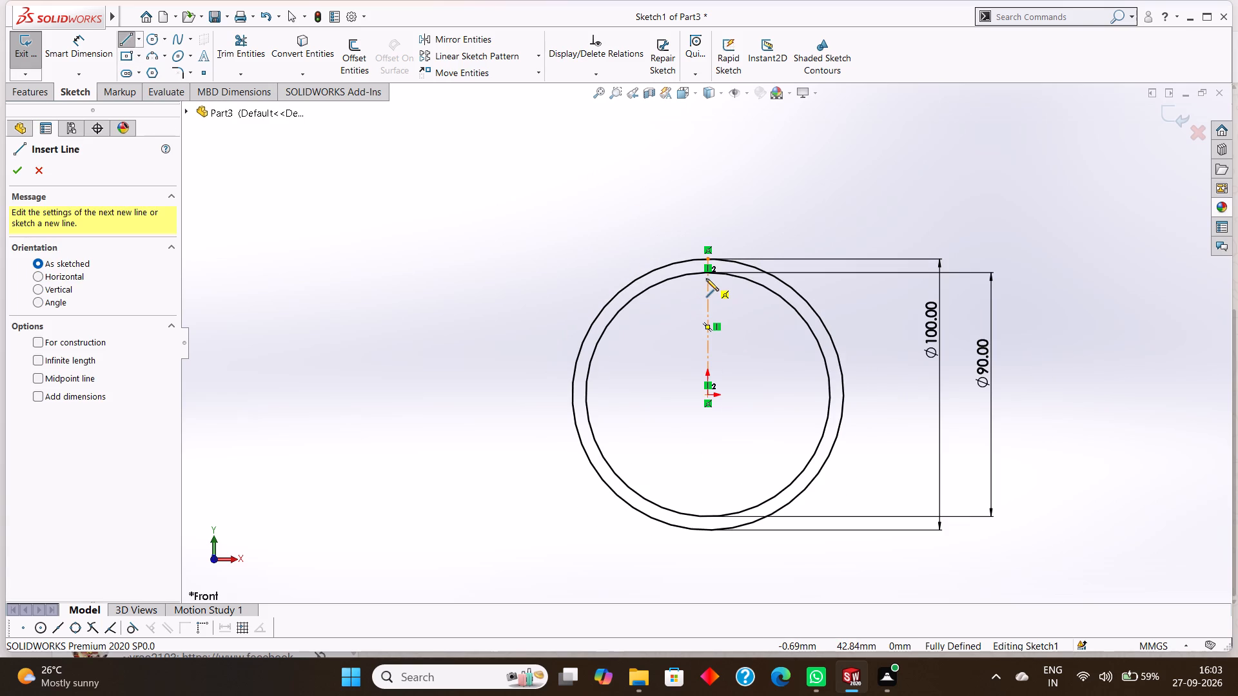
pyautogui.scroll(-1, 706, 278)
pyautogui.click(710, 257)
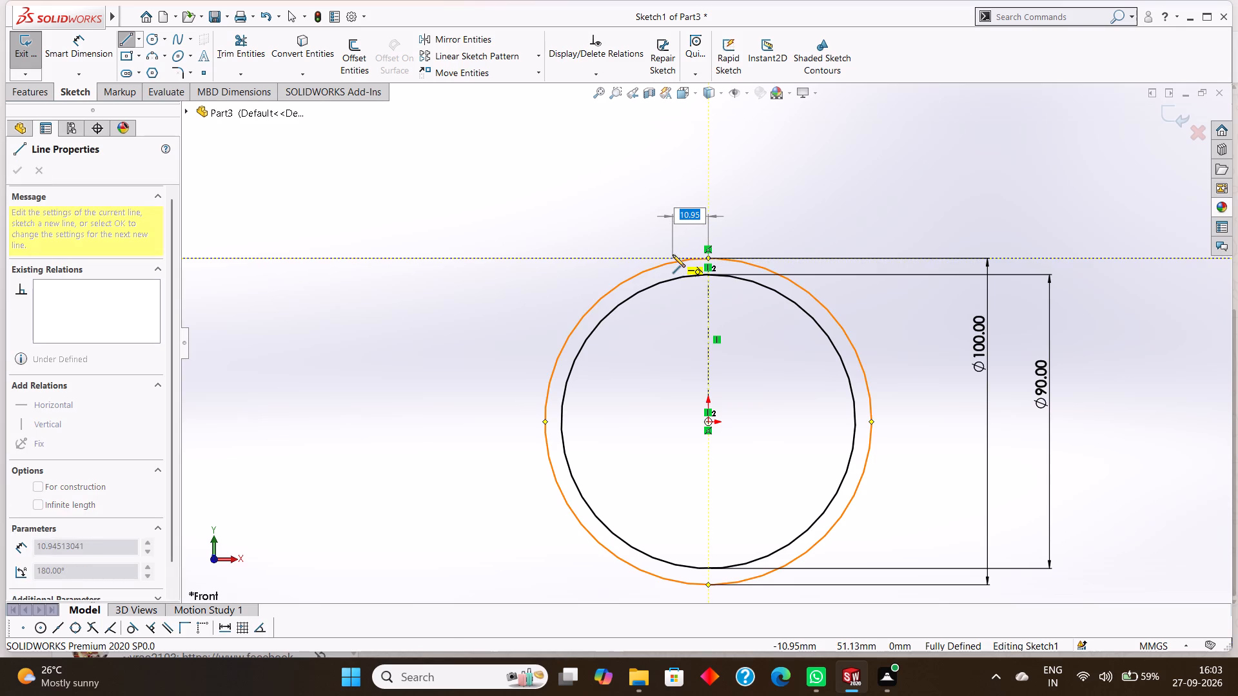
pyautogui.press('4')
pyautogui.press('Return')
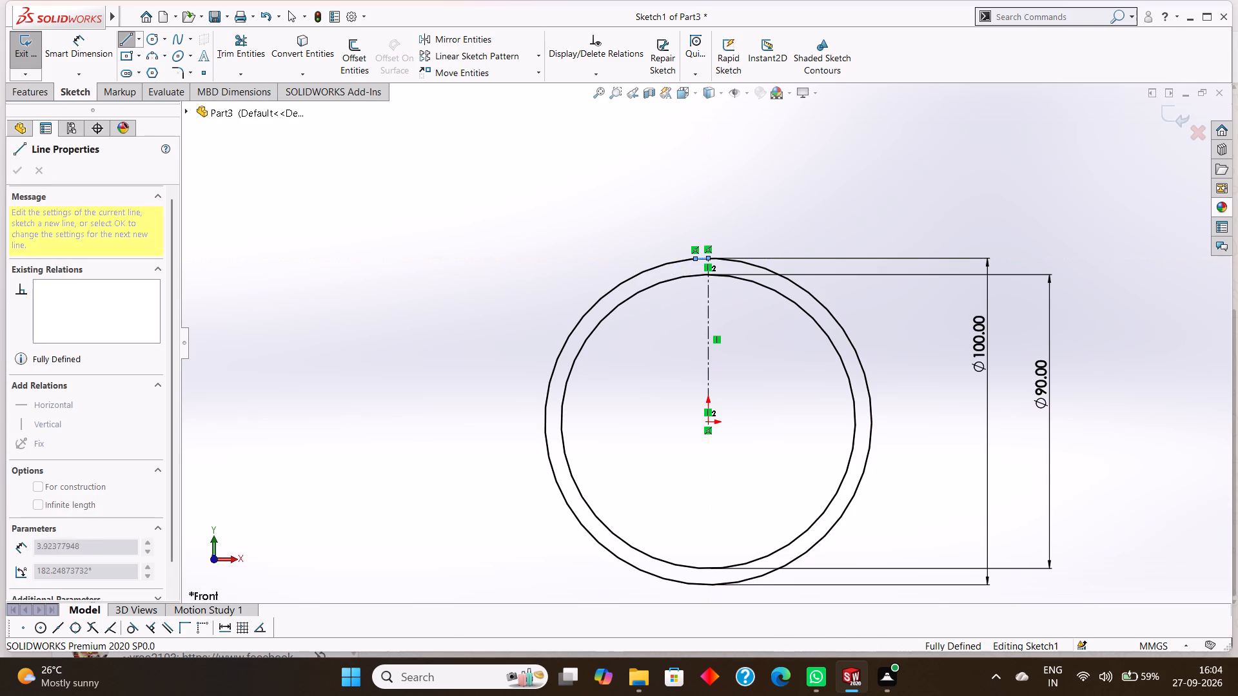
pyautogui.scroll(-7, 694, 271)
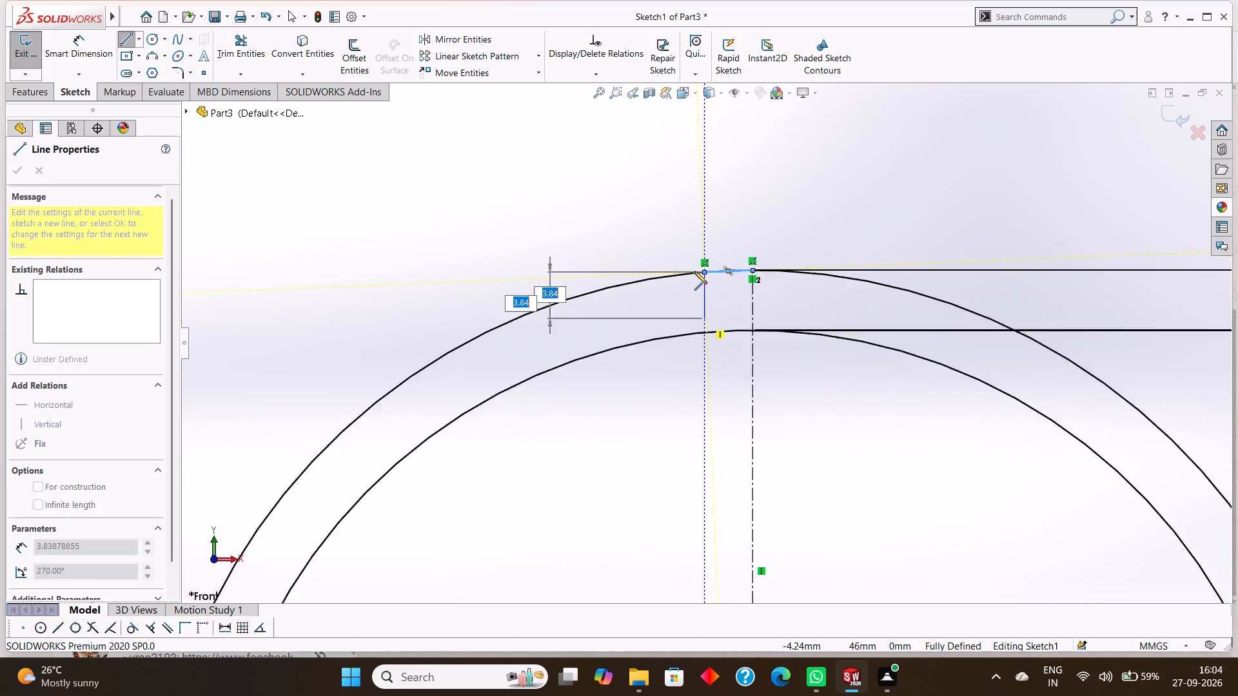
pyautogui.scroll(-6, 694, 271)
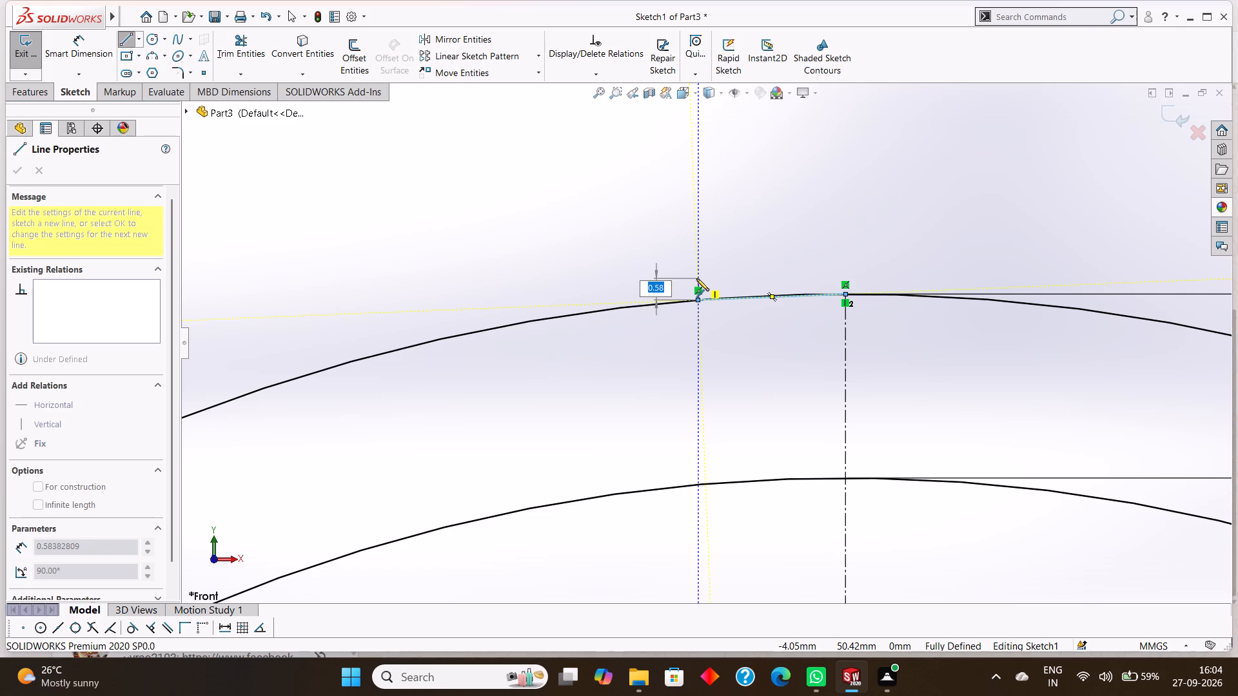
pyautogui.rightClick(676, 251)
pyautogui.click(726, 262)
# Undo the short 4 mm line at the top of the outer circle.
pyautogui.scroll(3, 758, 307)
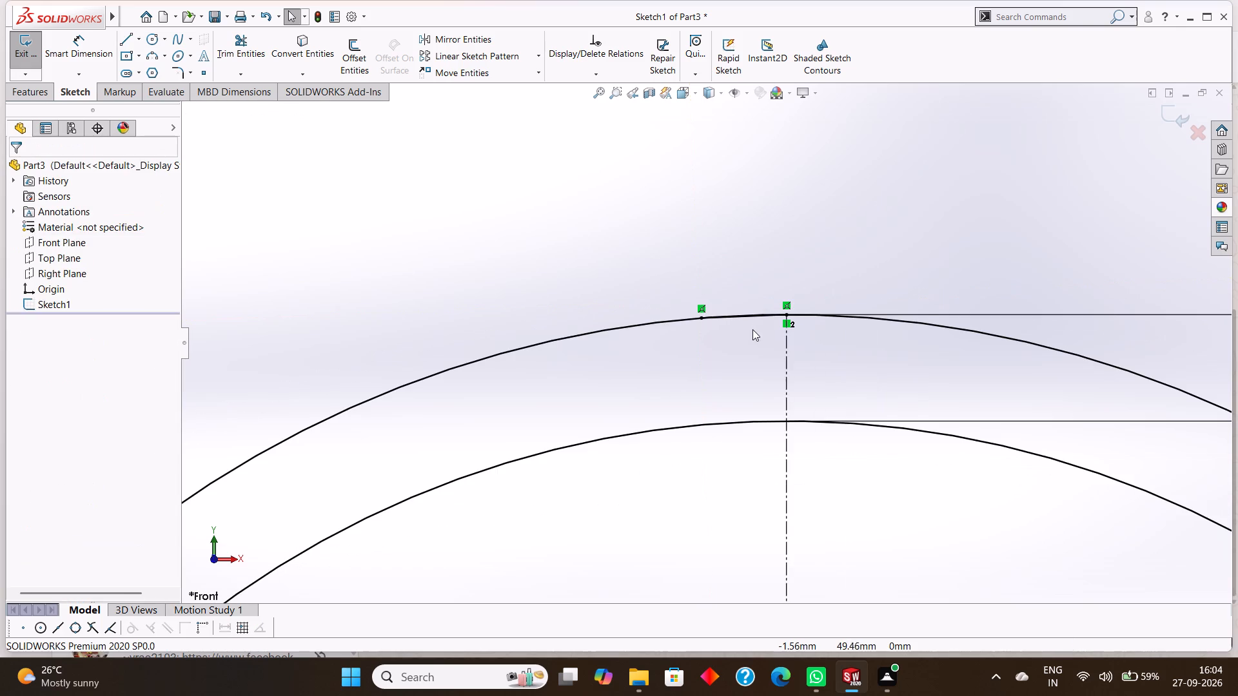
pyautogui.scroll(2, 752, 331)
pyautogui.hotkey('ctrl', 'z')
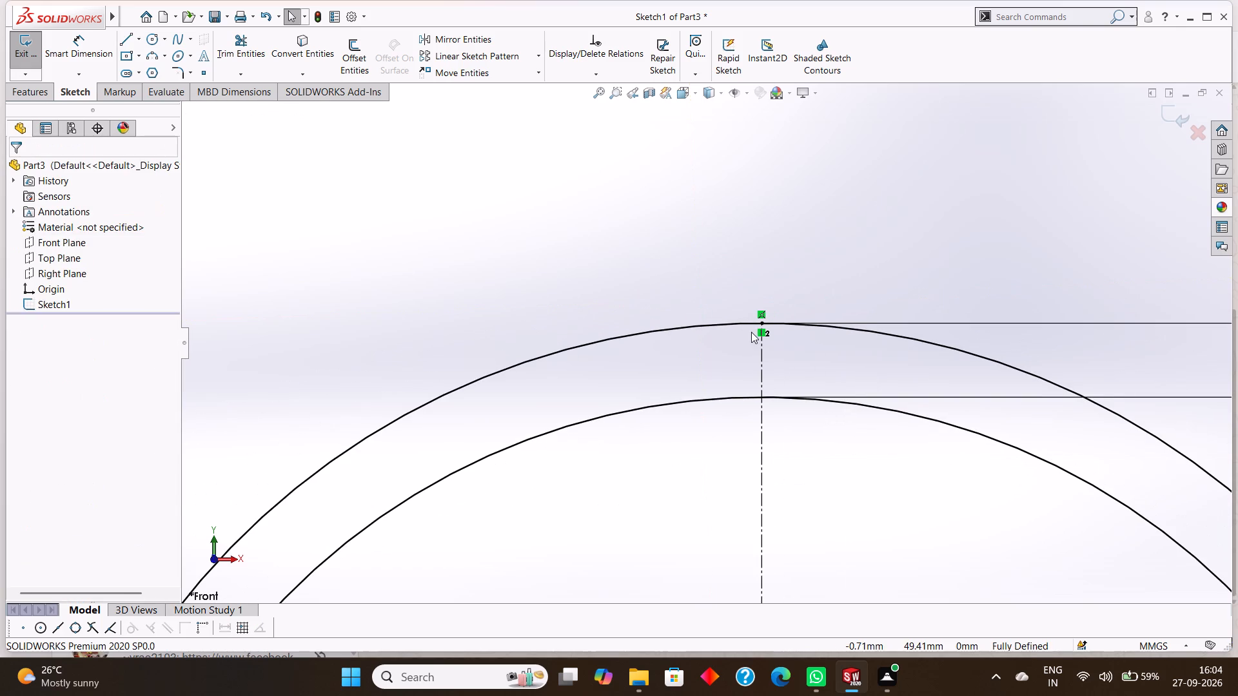
# Sketch a 4 mm line from the centerline's top endpoint toward negative X, ending on the outer circle.
pyautogui.click(142, 43)
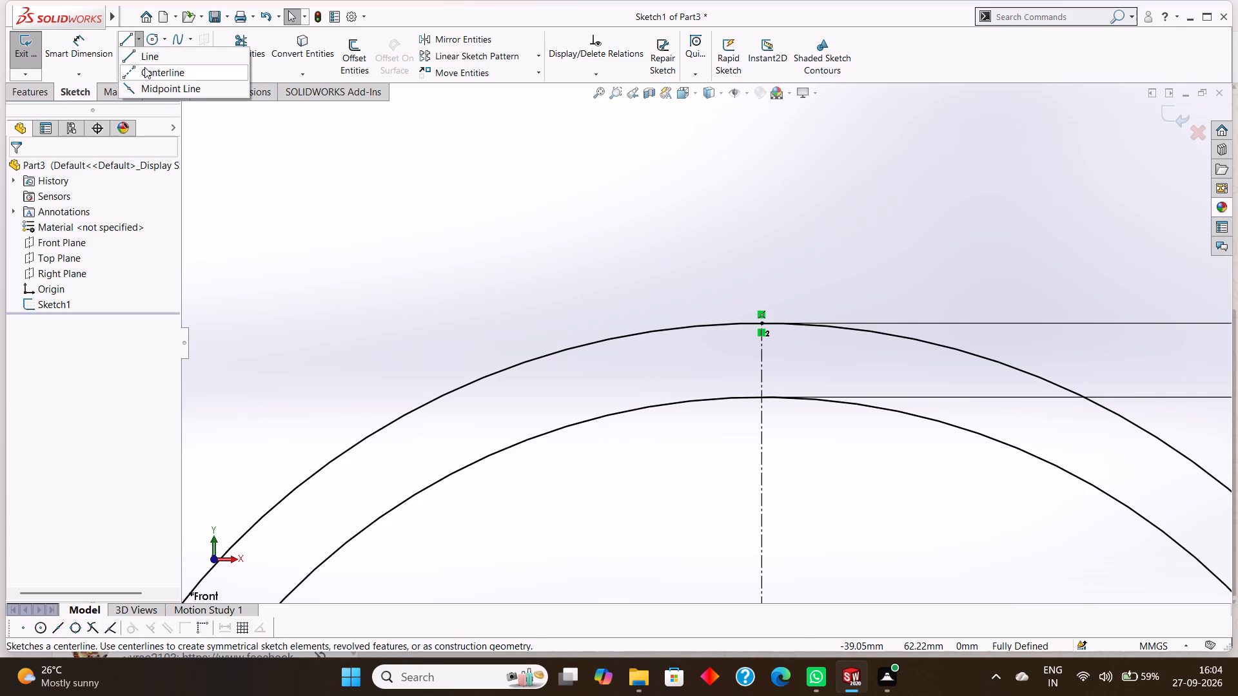
pyautogui.click(145, 55)
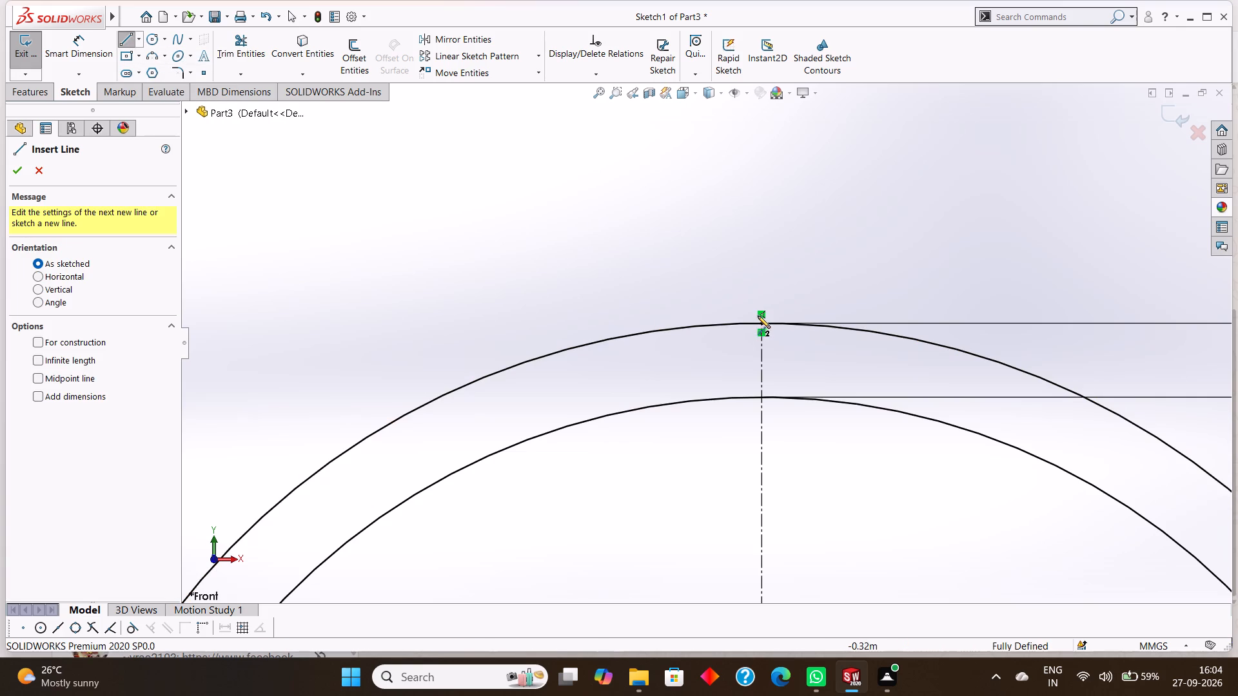
pyautogui.click(761, 322)
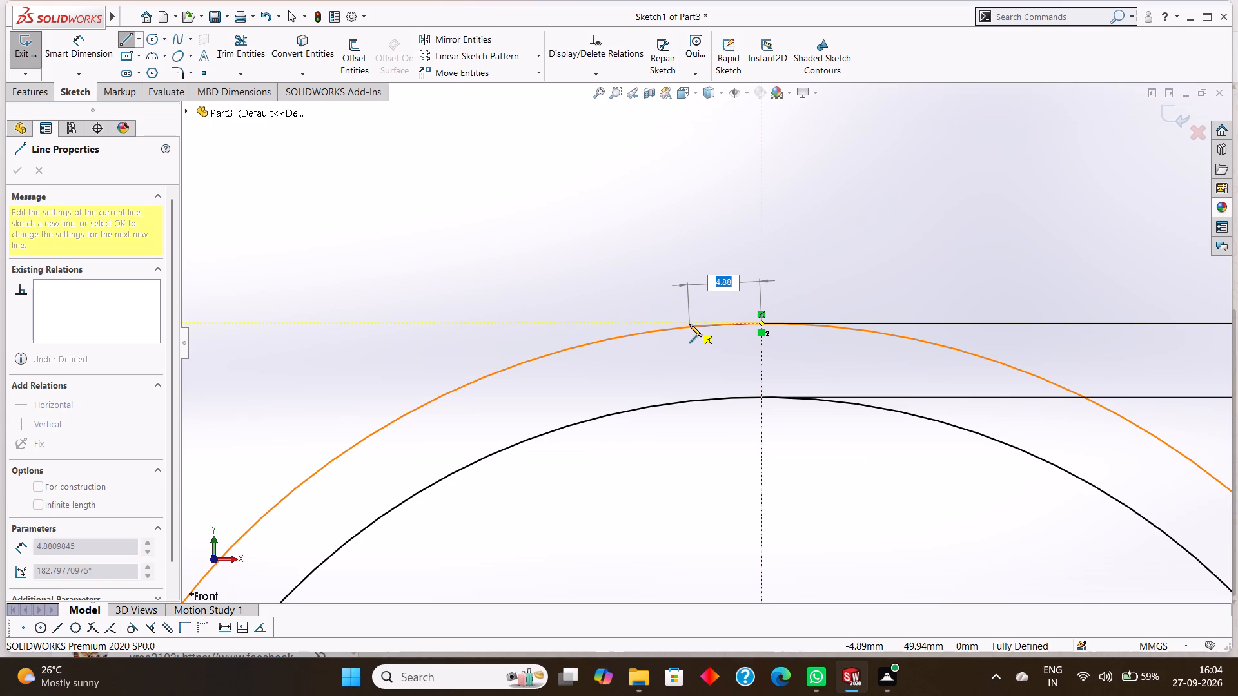
pyautogui.press('4')
pyautogui.press('Return')
pyautogui.rightClick(688, 272)
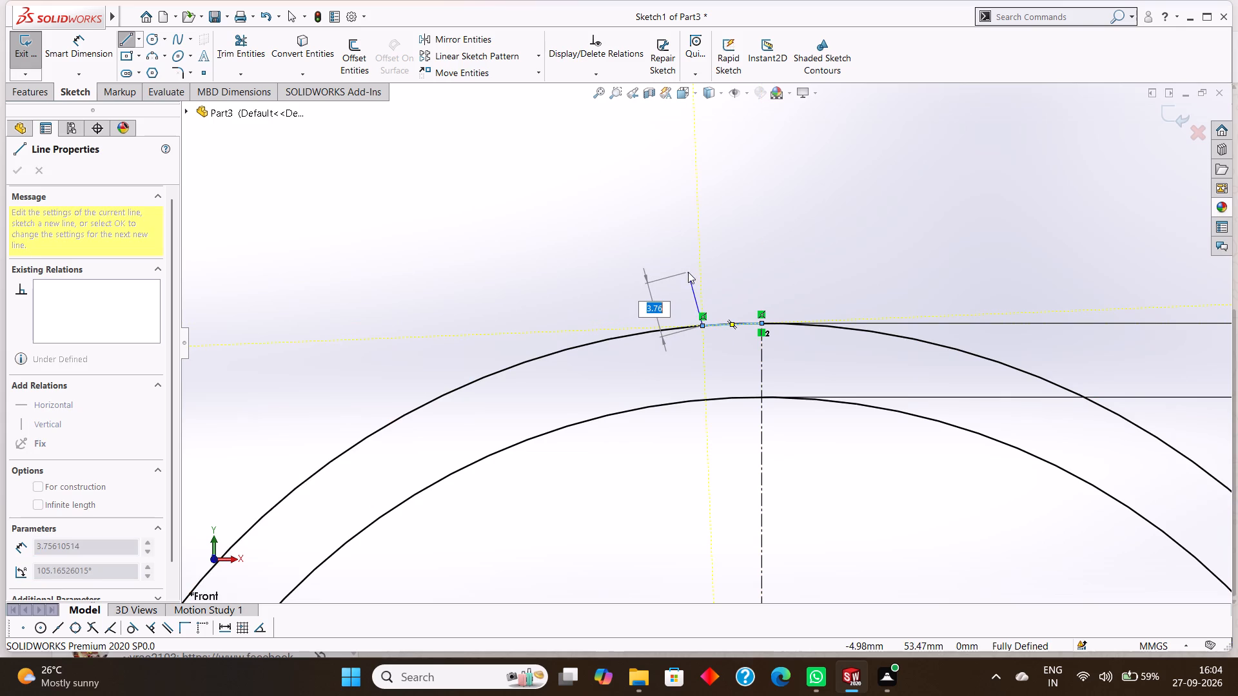
pyautogui.click(716, 278)
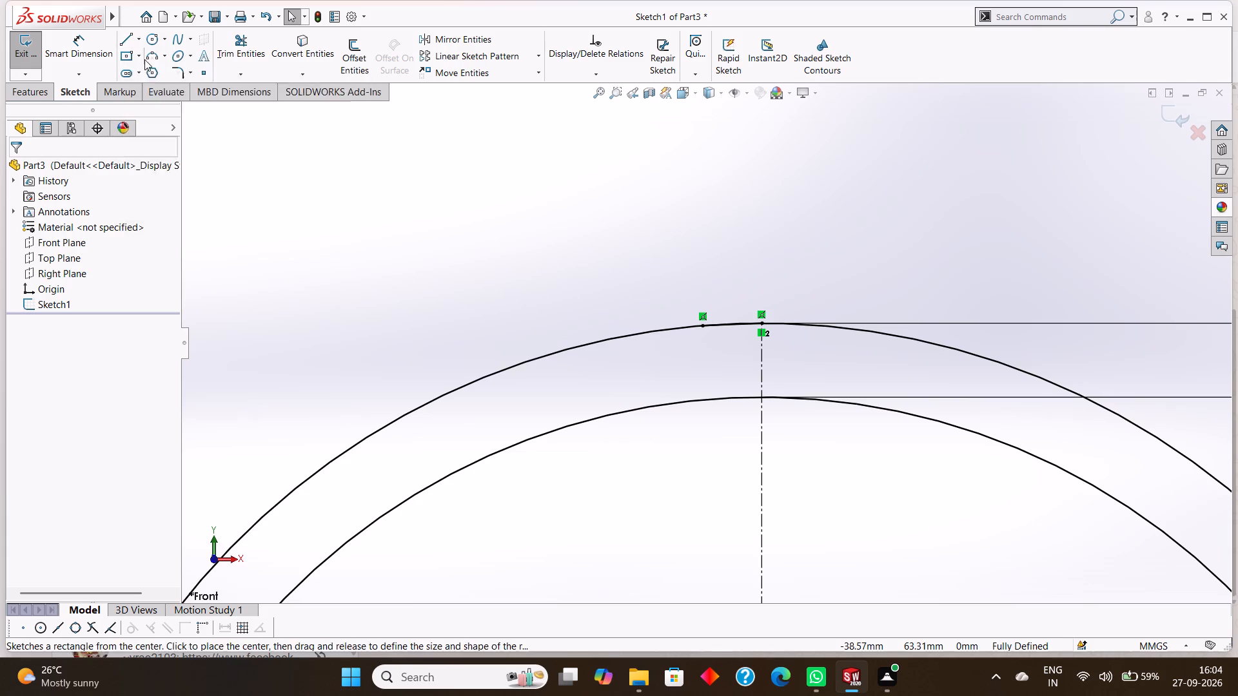
# Sketch a 4 mm line from the centerline's top endpoint toward positive X, ending on the outer circle.
pyautogui.click(131, 37)
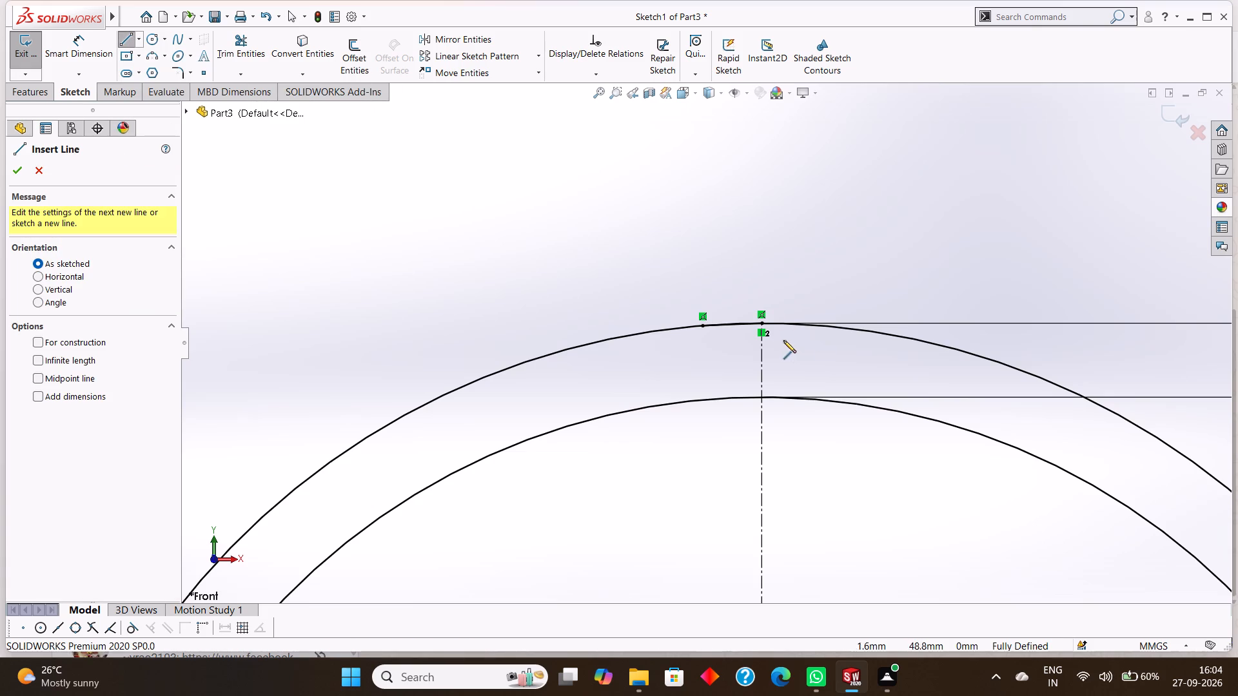
pyautogui.click(761, 324)
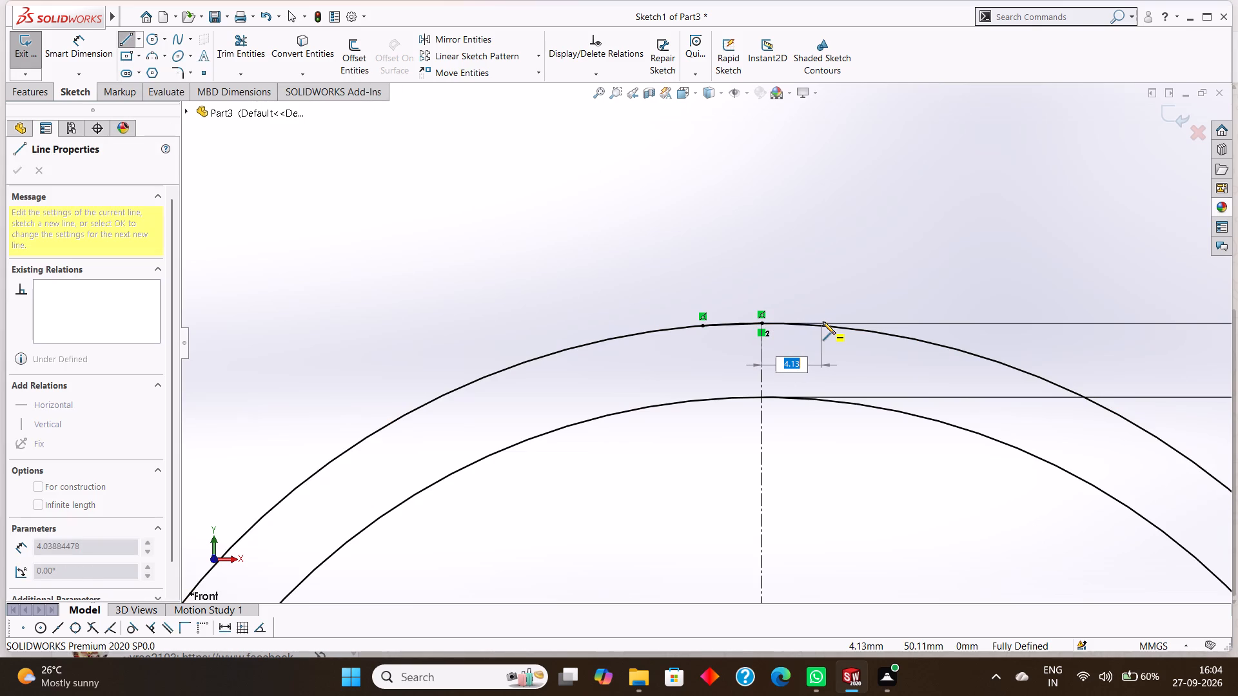
pyautogui.press('4')
pyautogui.press('Return')
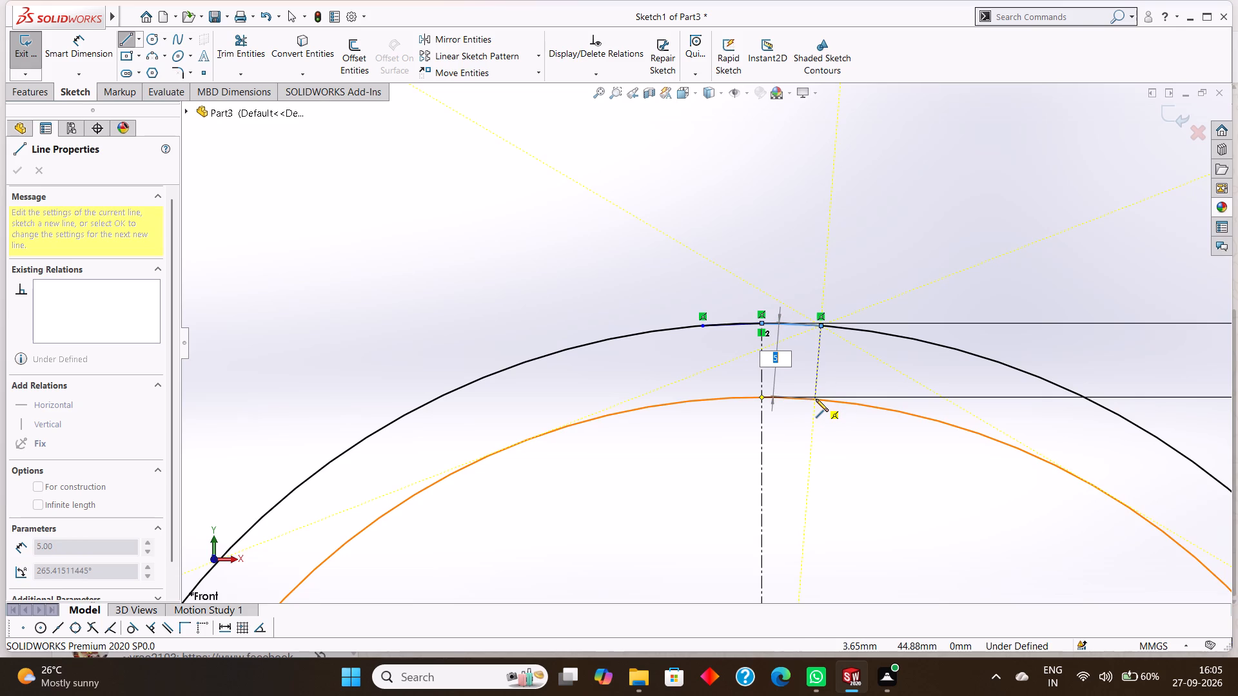
# Draw vertical lines about 5 mm long from the outer ends of both 4 mm lines down to the inner circle.
pyautogui.click(821, 399)
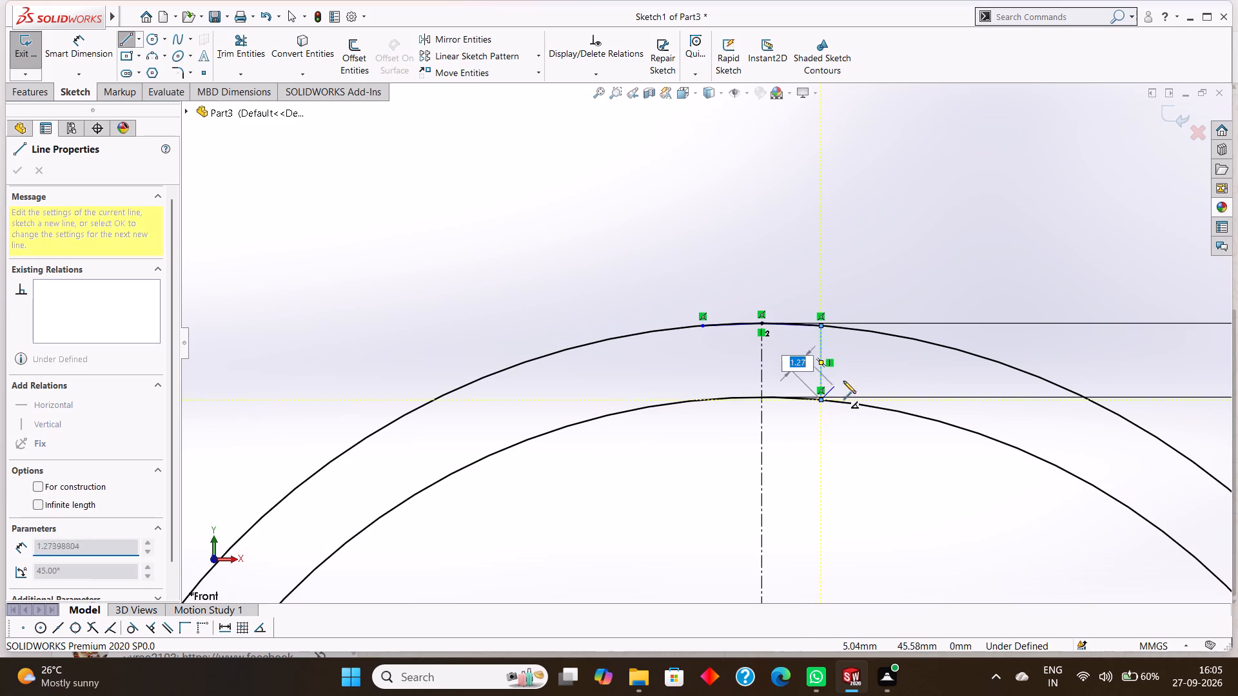
pyautogui.rightClick(852, 361)
pyautogui.click(885, 368)
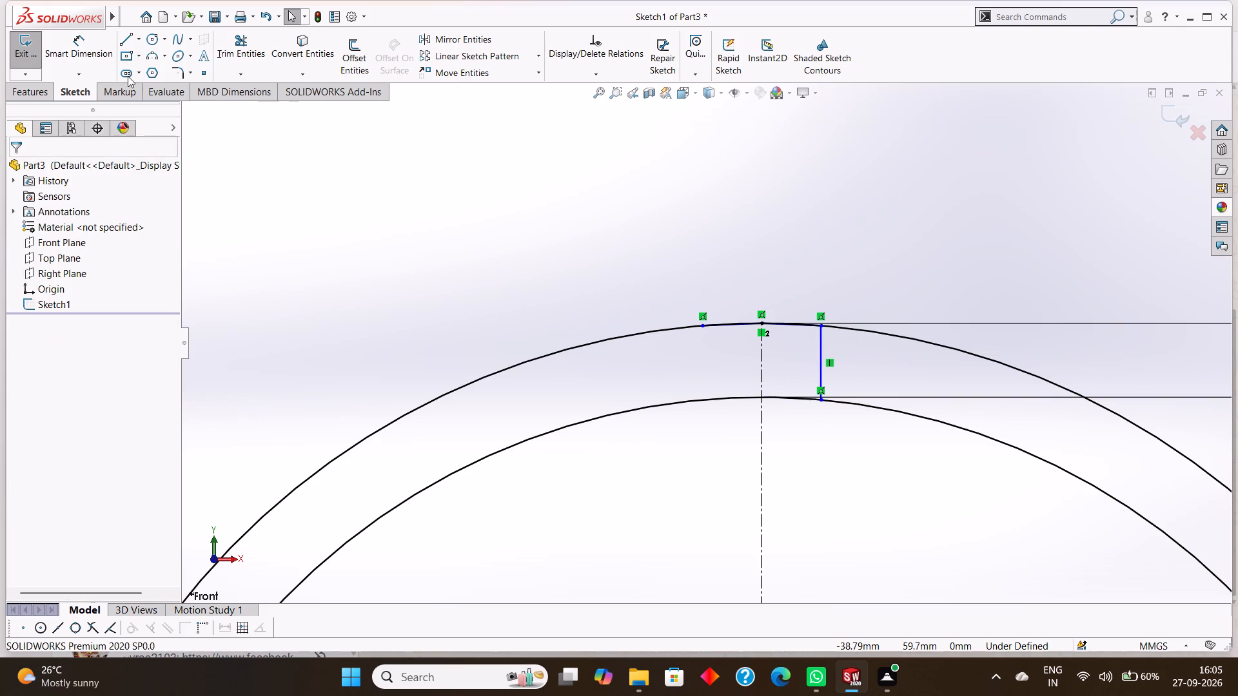
pyautogui.click(124, 35)
pyautogui.click(700, 326)
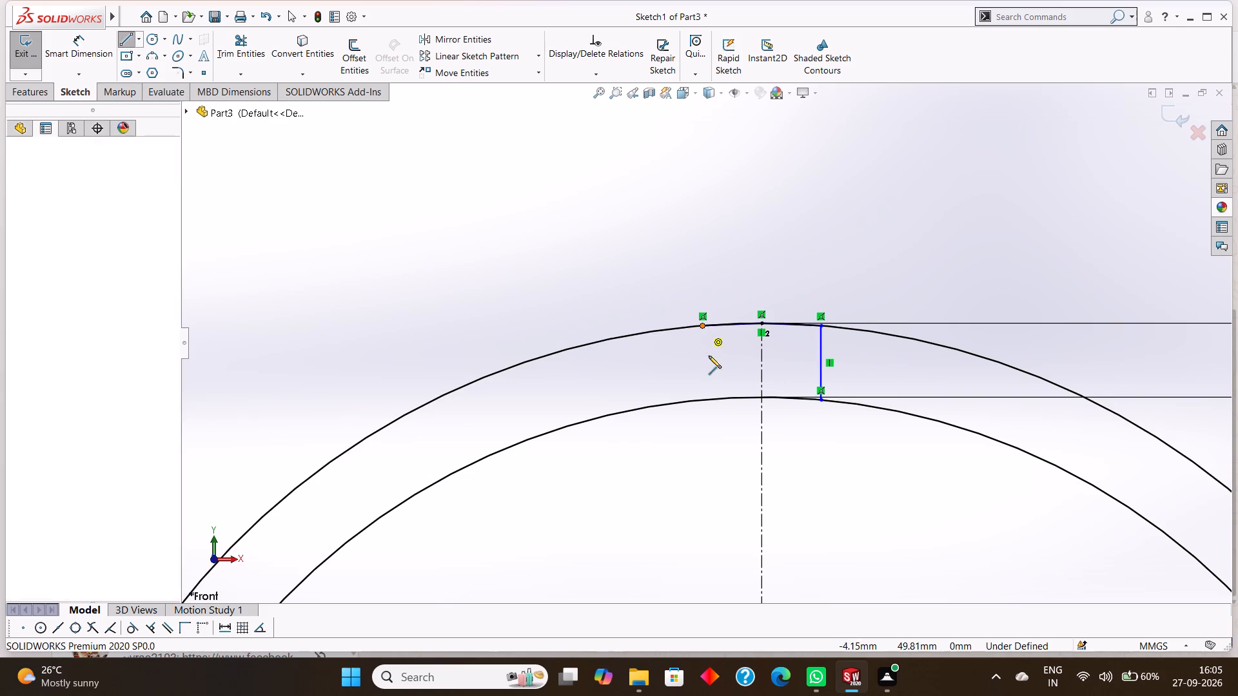
pyautogui.click(702, 400)
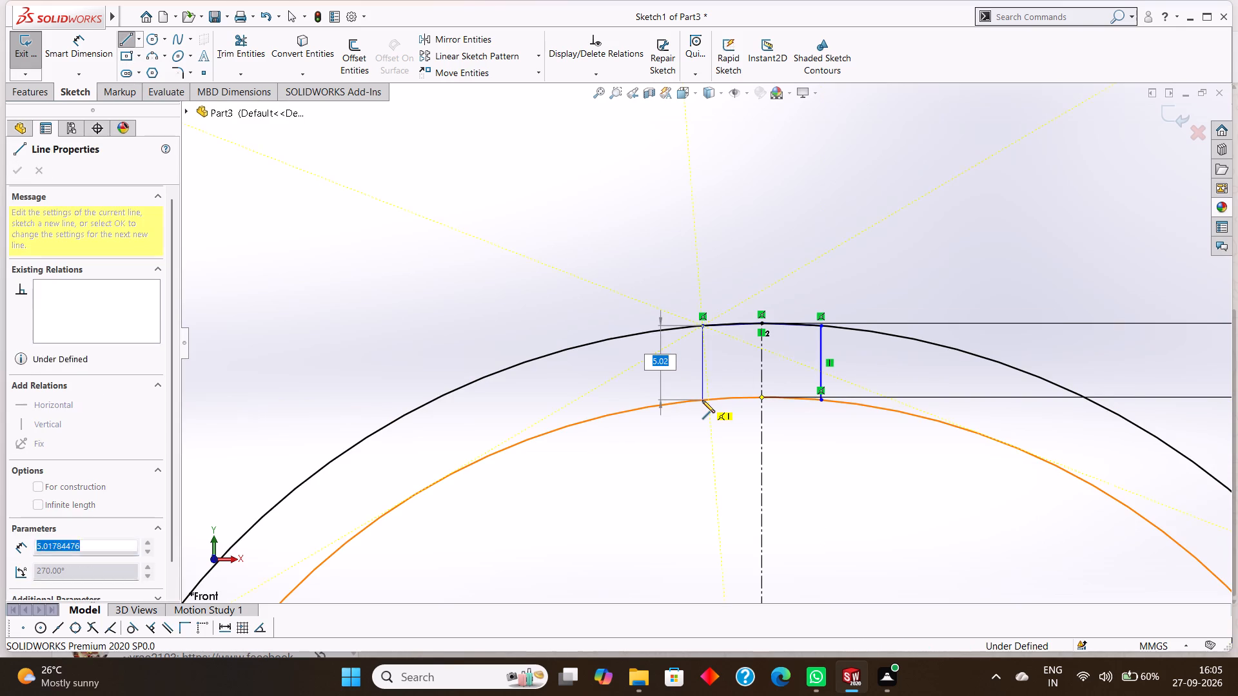
pyautogui.rightClick(642, 368)
pyautogui.click(686, 376)
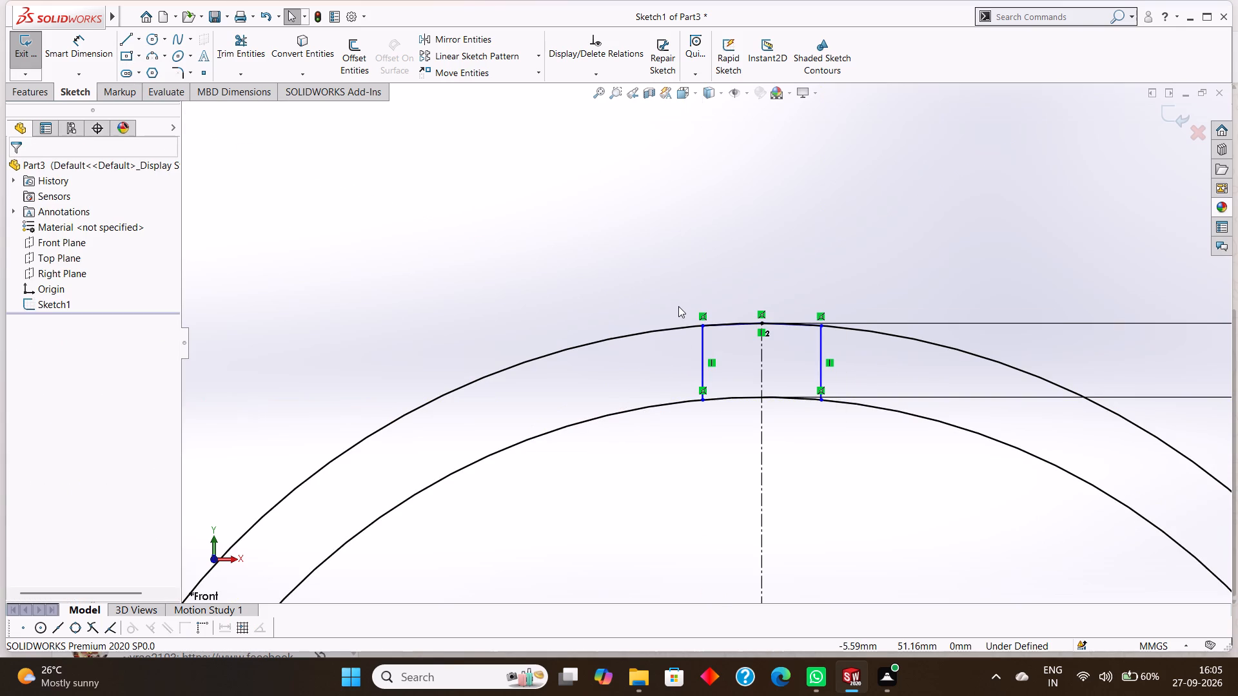
# Sketch a 1 mm radius circle near the notch's upper negative-X corner, centred at about X -3.25, Y 48.82 mm.
pyautogui.scroll(-3, 678, 306)
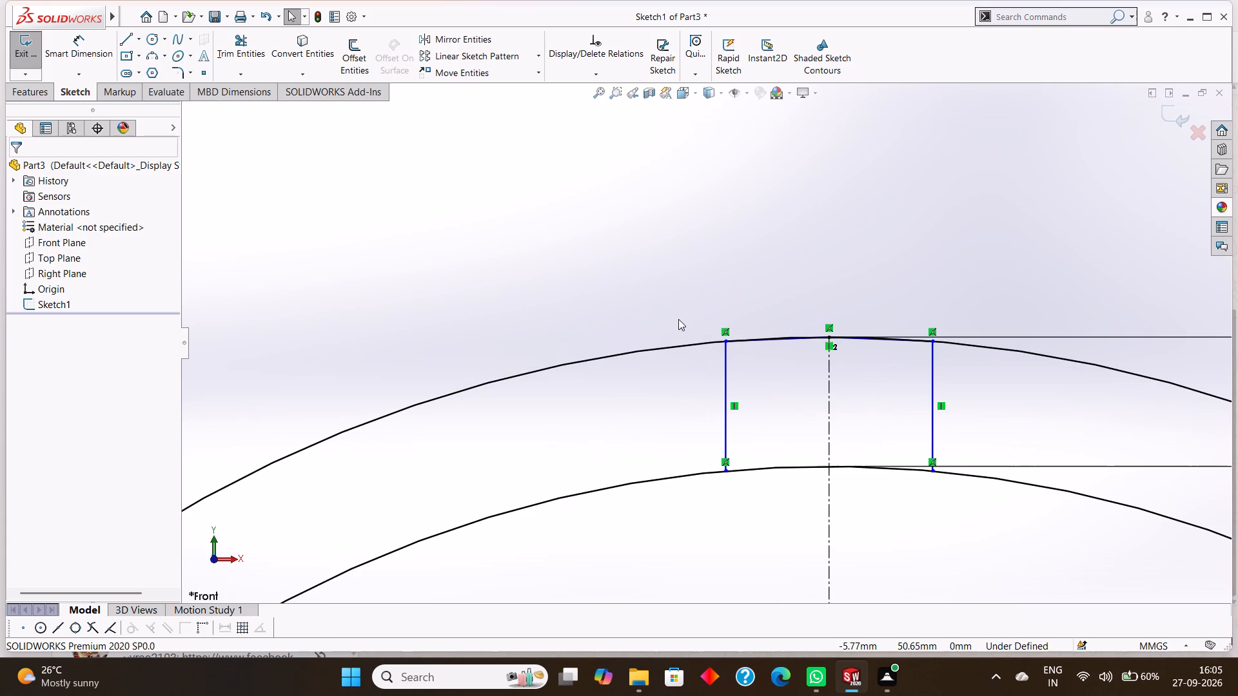
pyautogui.scroll(-1, 769, 343)
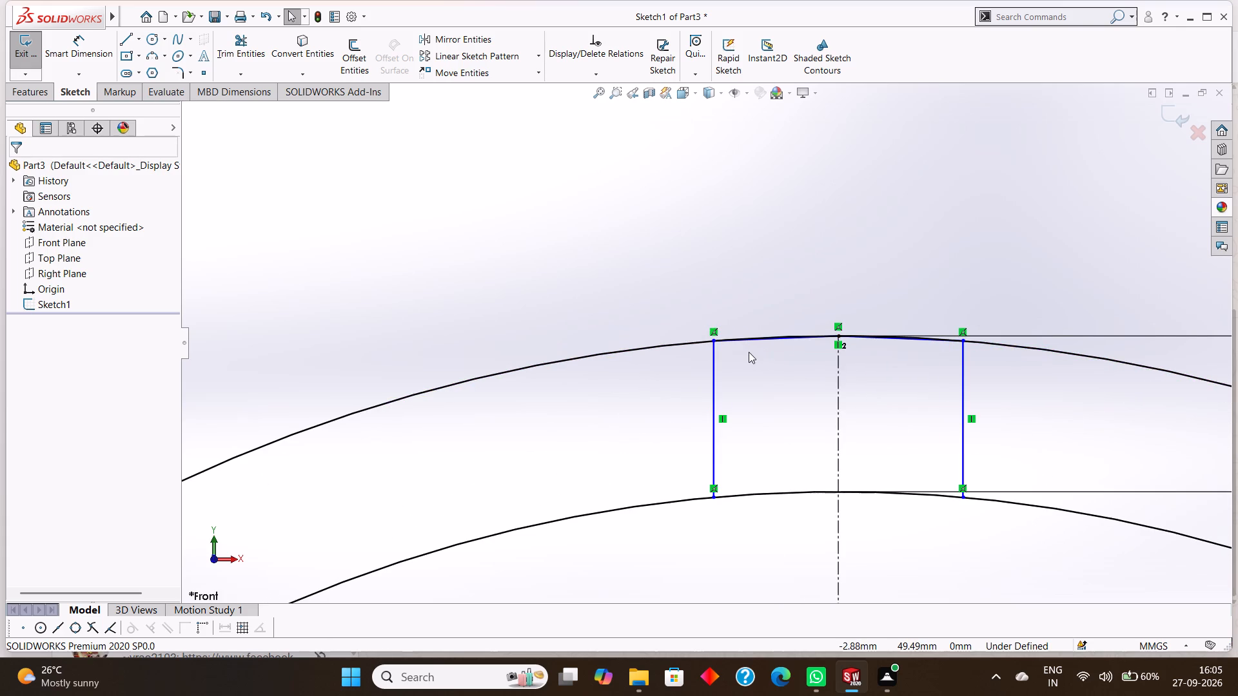
pyautogui.scroll(-1, 749, 352)
pyautogui.click(153, 38)
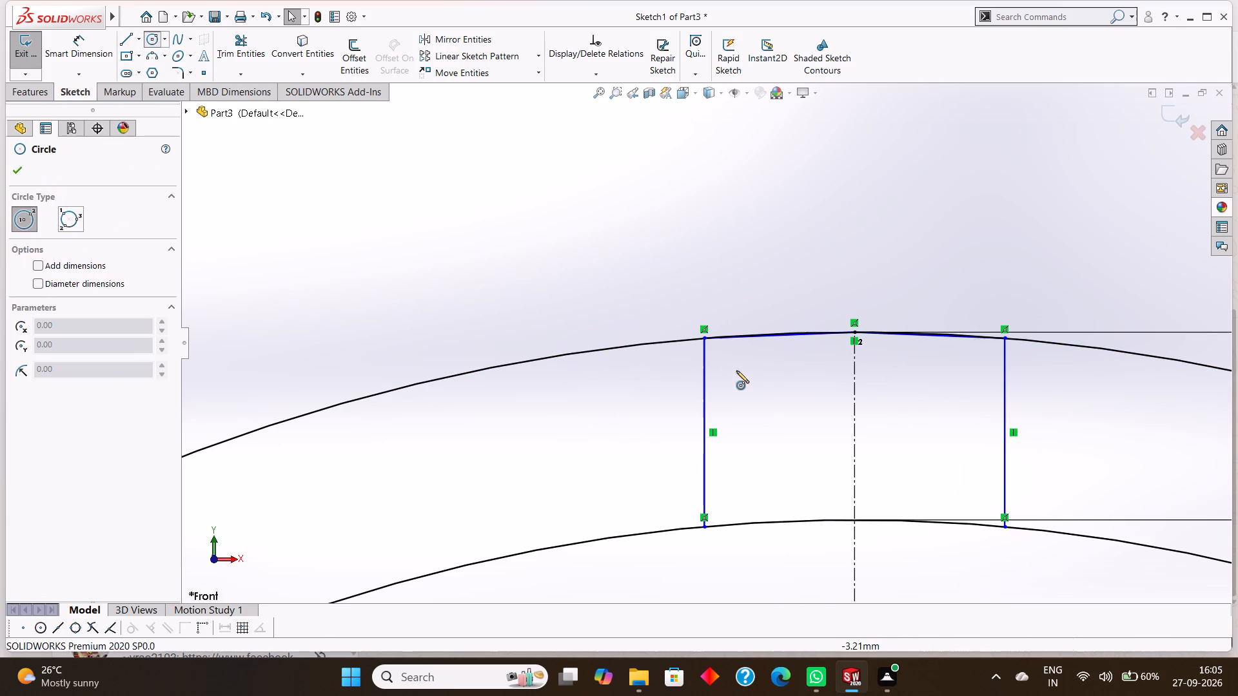
pyautogui.click(732, 376)
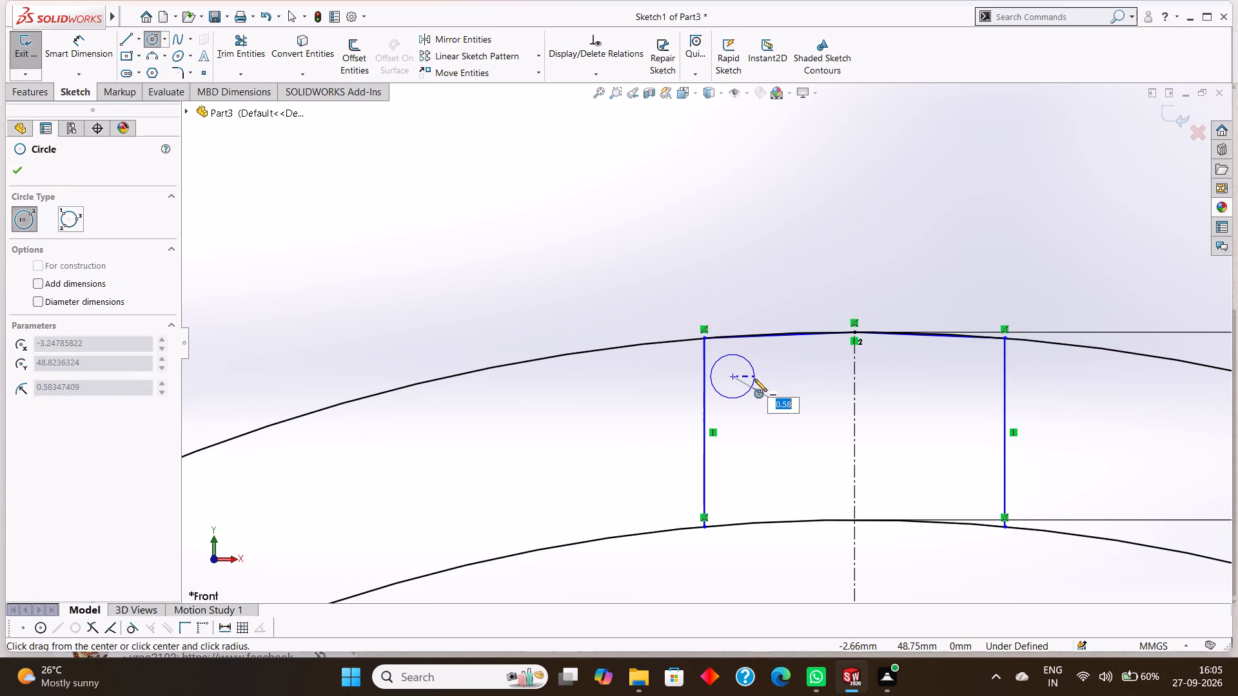
pyautogui.press('1')
pyautogui.press('Return')
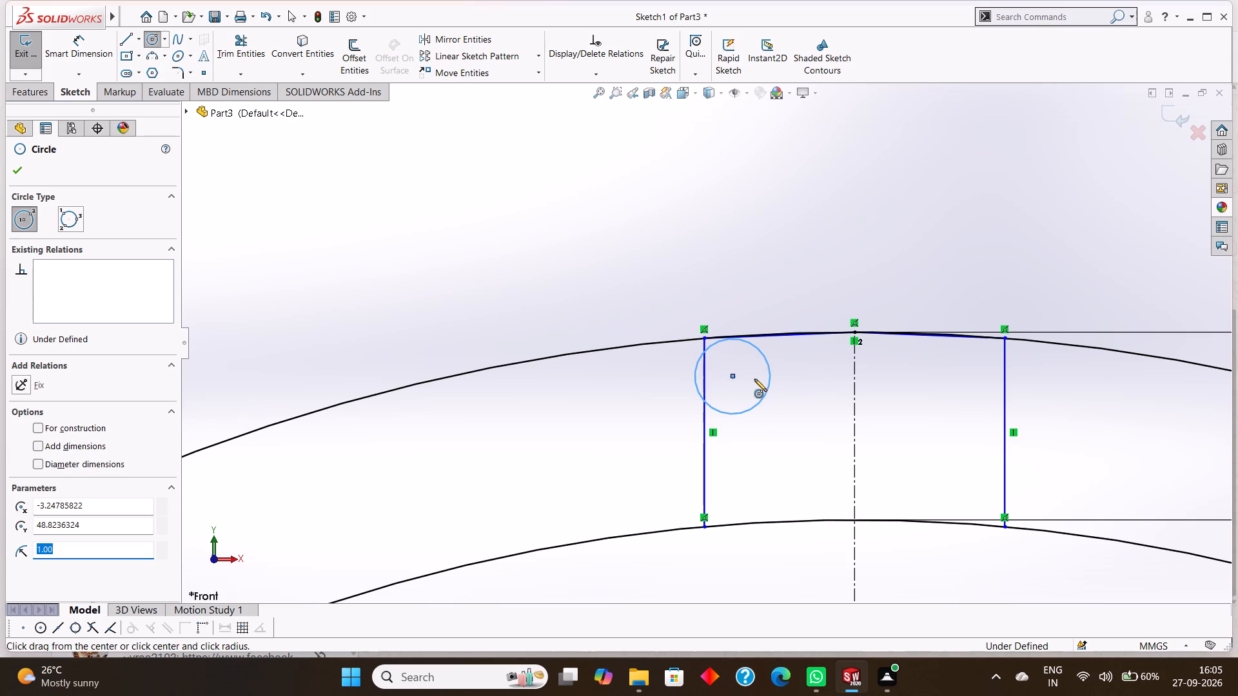
pyautogui.click(10, 173)
# Add a 2 mm diameter dimension to the small circle, placed above the outer circle.
pyautogui.click(69, 16)
pyautogui.click(79, 48)
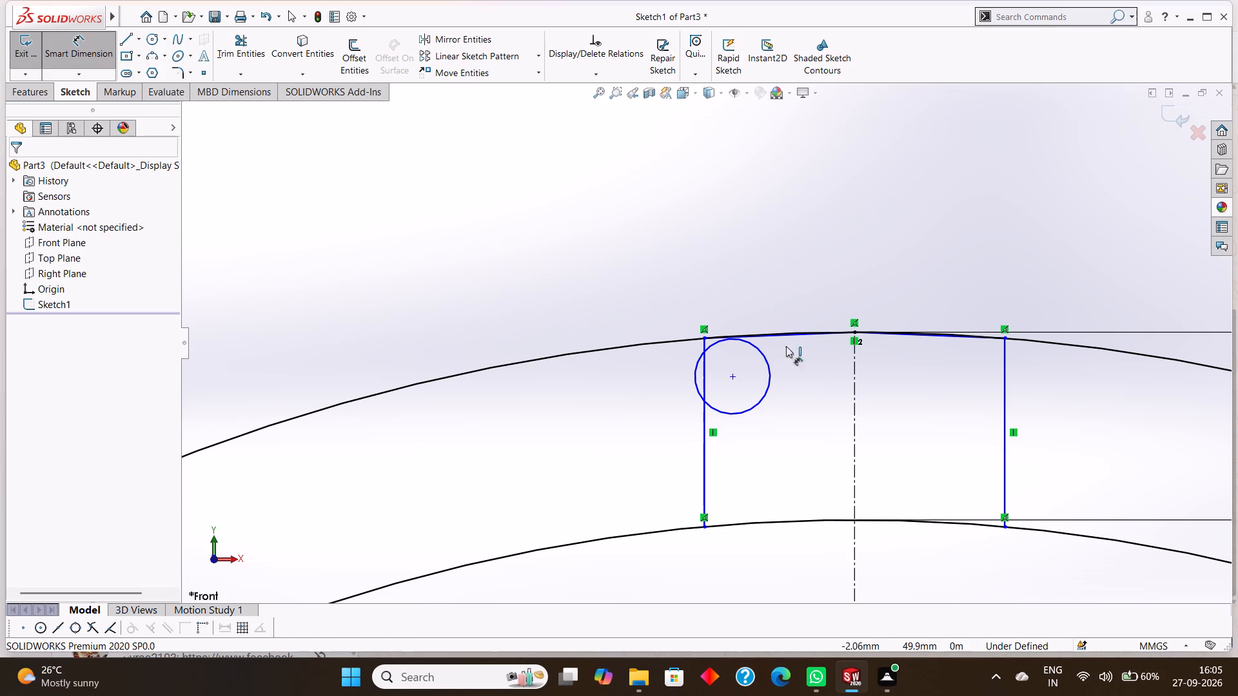
pyautogui.click(772, 368)
pyautogui.click(785, 280)
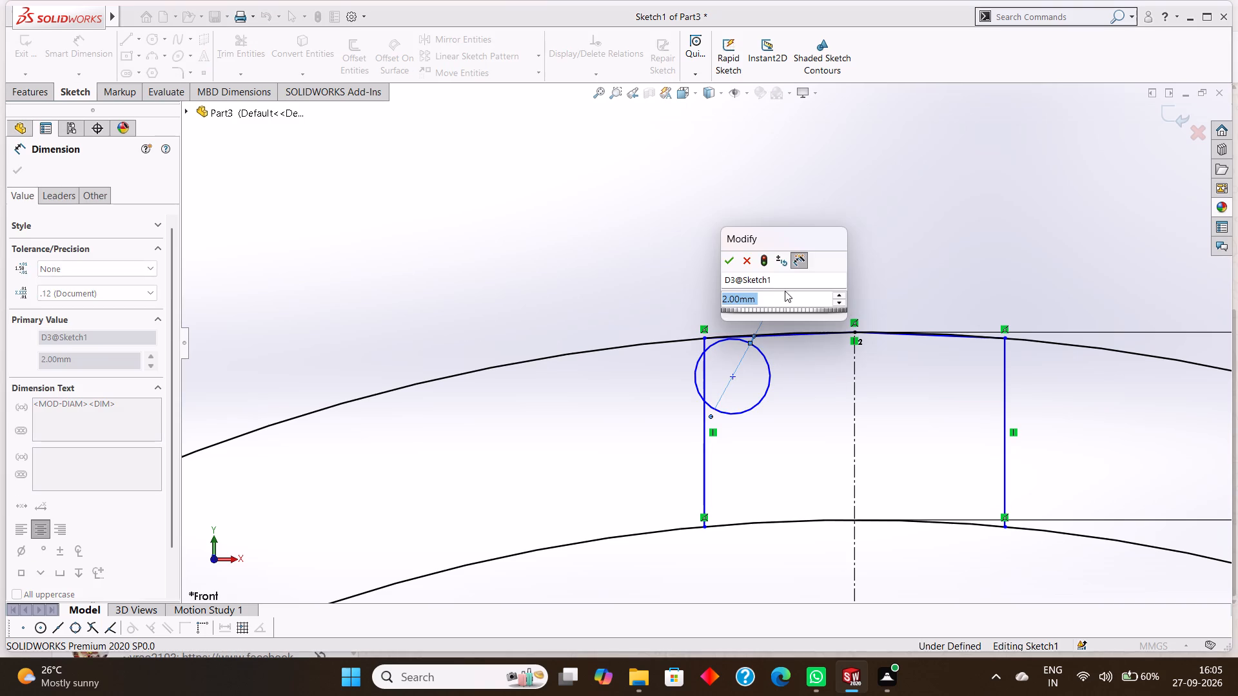
pyautogui.click(730, 265)
pyautogui.click(22, 168)
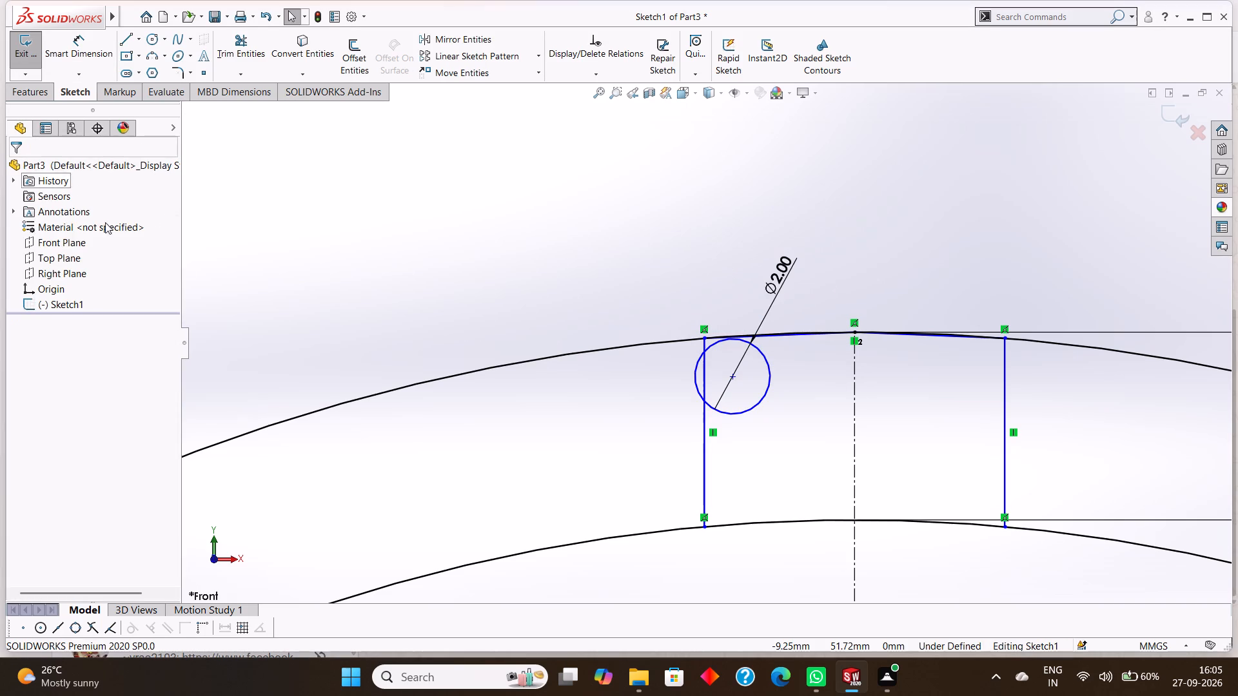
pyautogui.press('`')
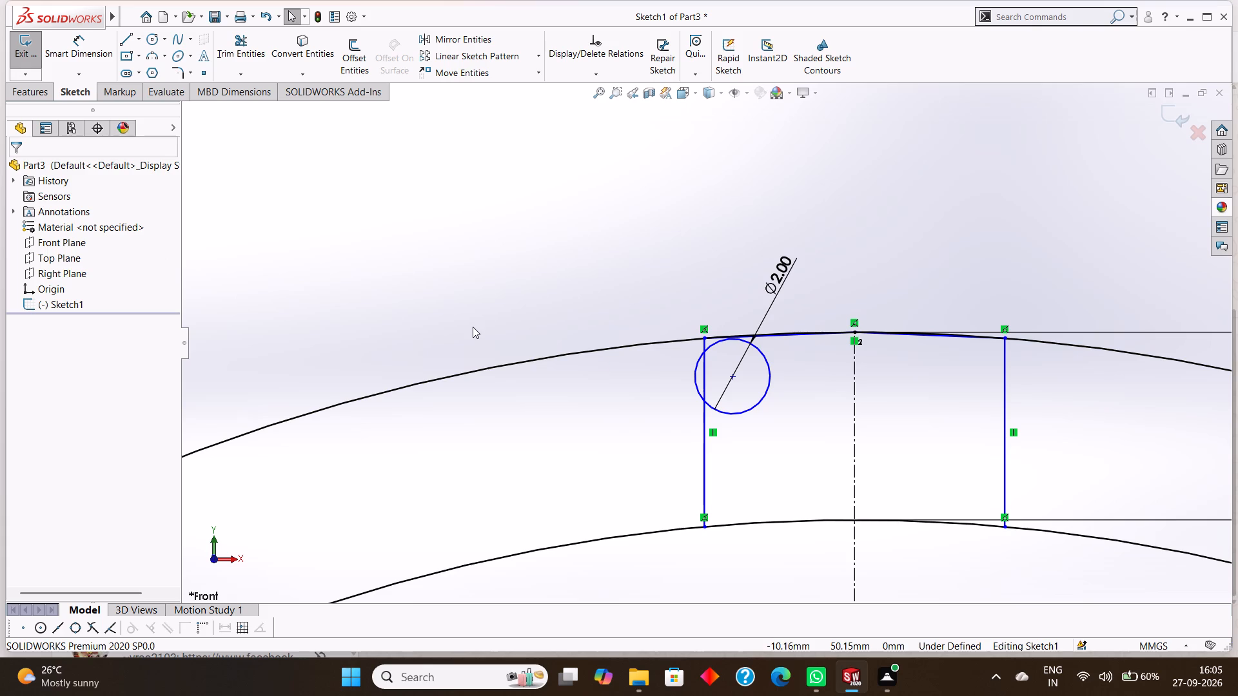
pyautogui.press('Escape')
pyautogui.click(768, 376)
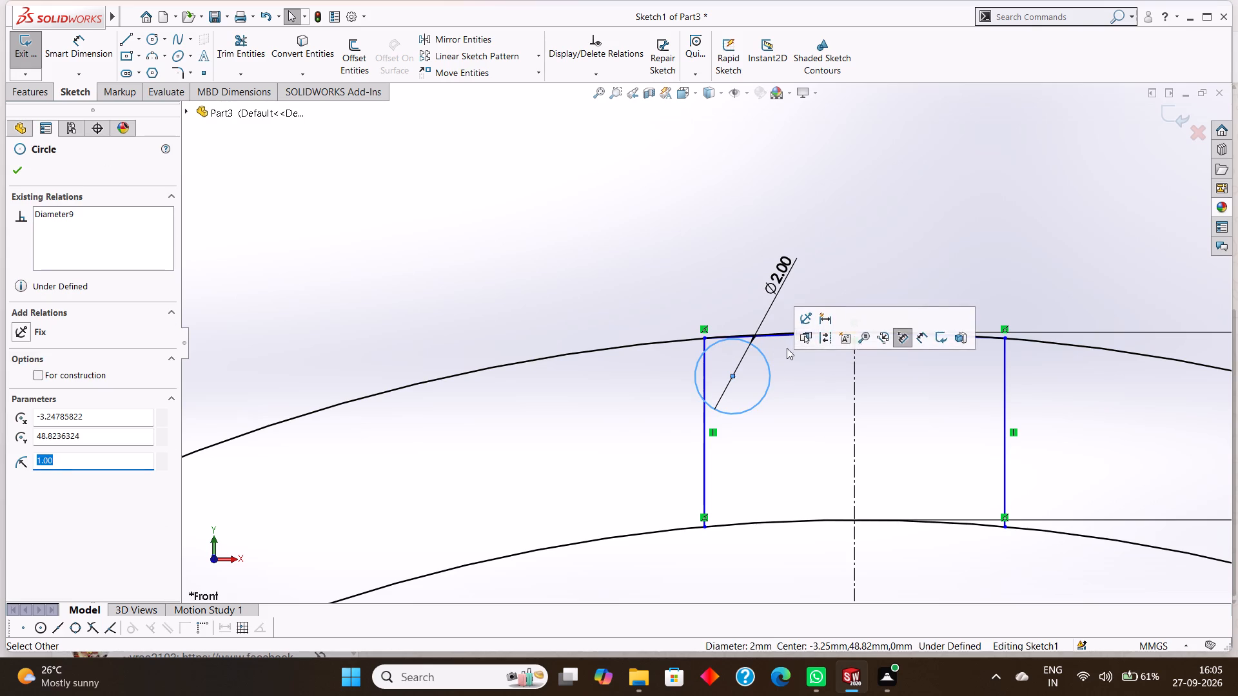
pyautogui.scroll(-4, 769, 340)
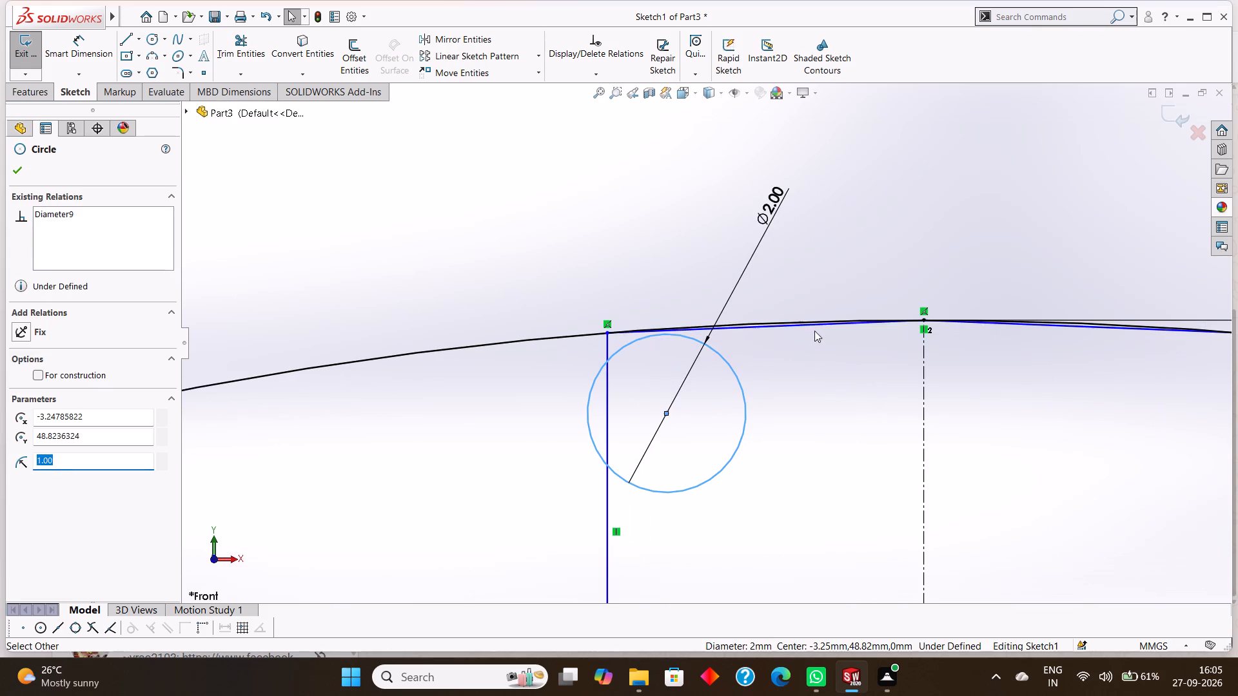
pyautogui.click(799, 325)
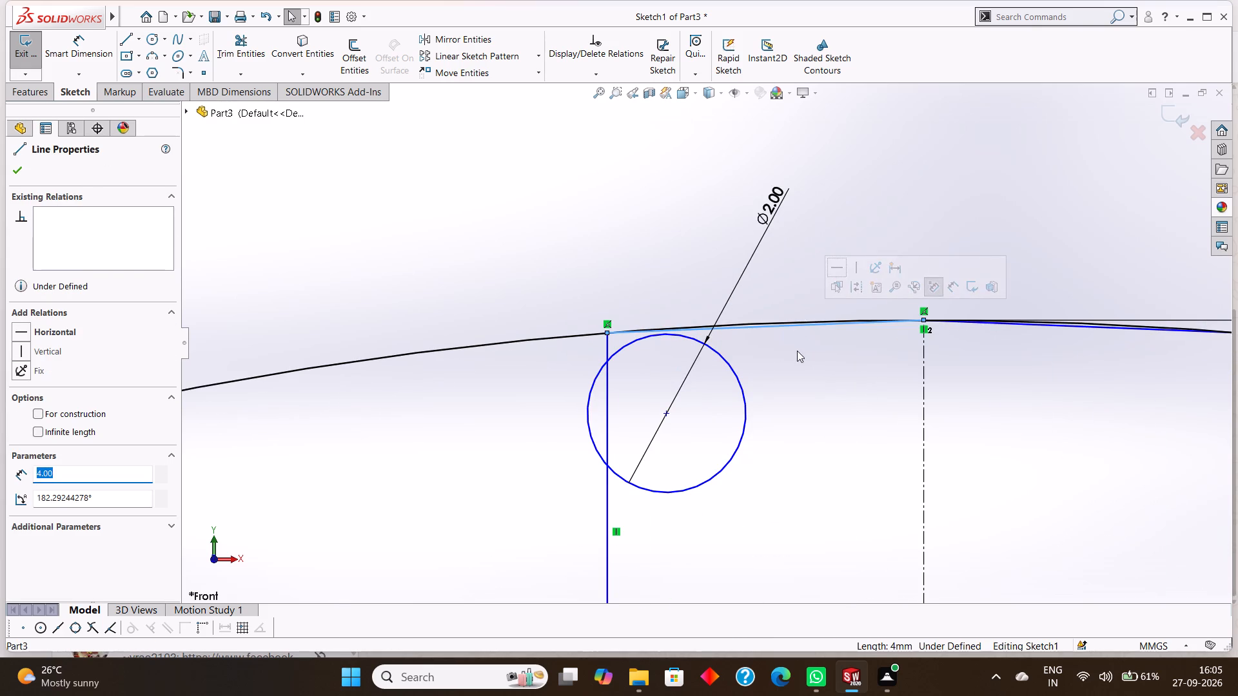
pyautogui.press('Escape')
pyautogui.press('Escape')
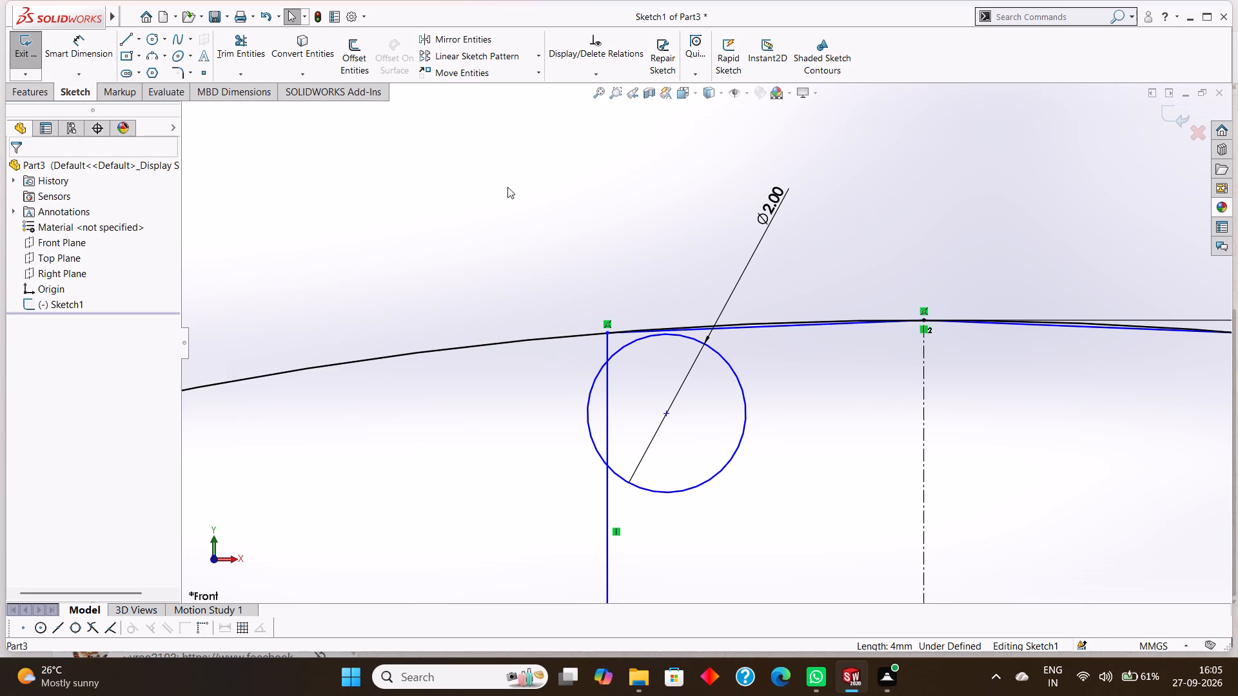
# Trim away the outer circle's arc above the negative-X 4 mm line, using Trim to closest.
pyautogui.click(242, 31)
pyautogui.scroll(-10, 763, 334)
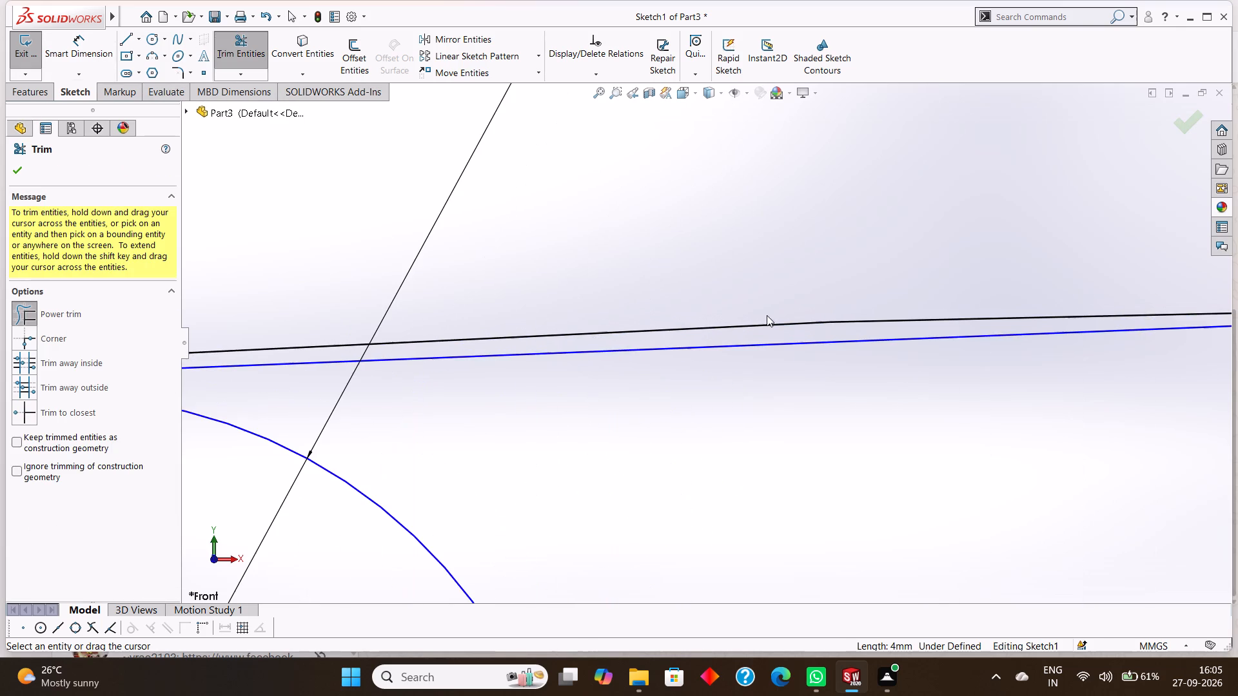
pyautogui.click(768, 324)
pyautogui.click(752, 324)
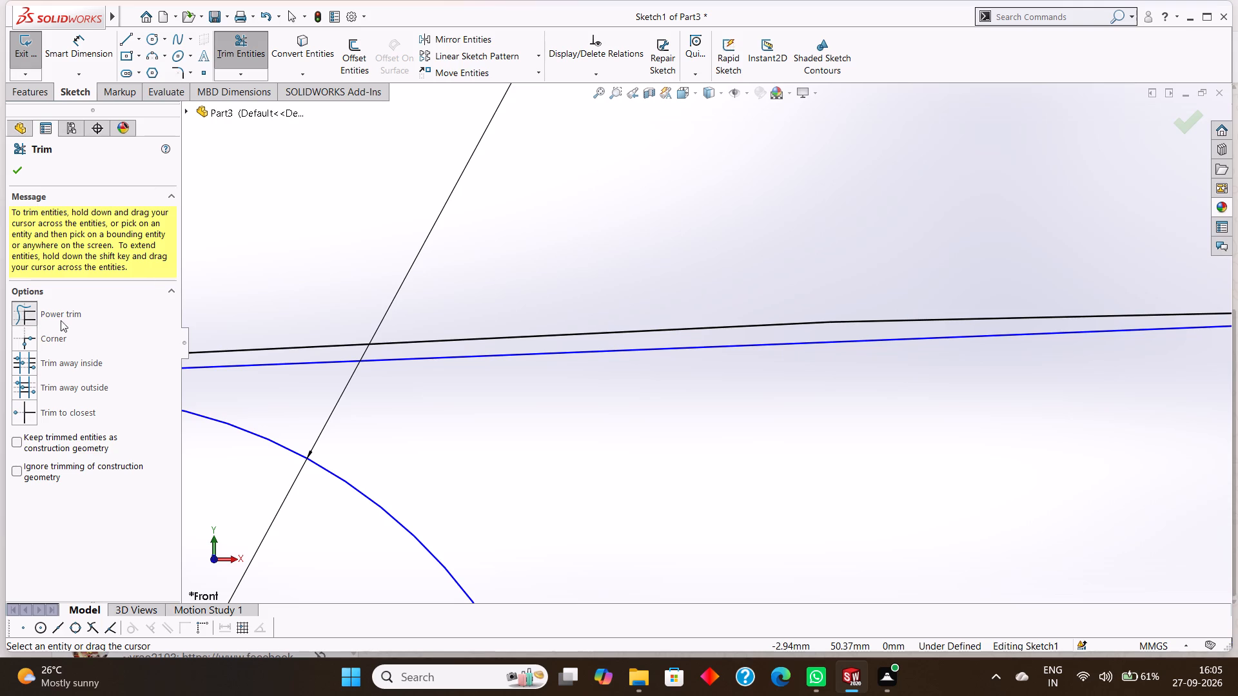
pyautogui.click(57, 412)
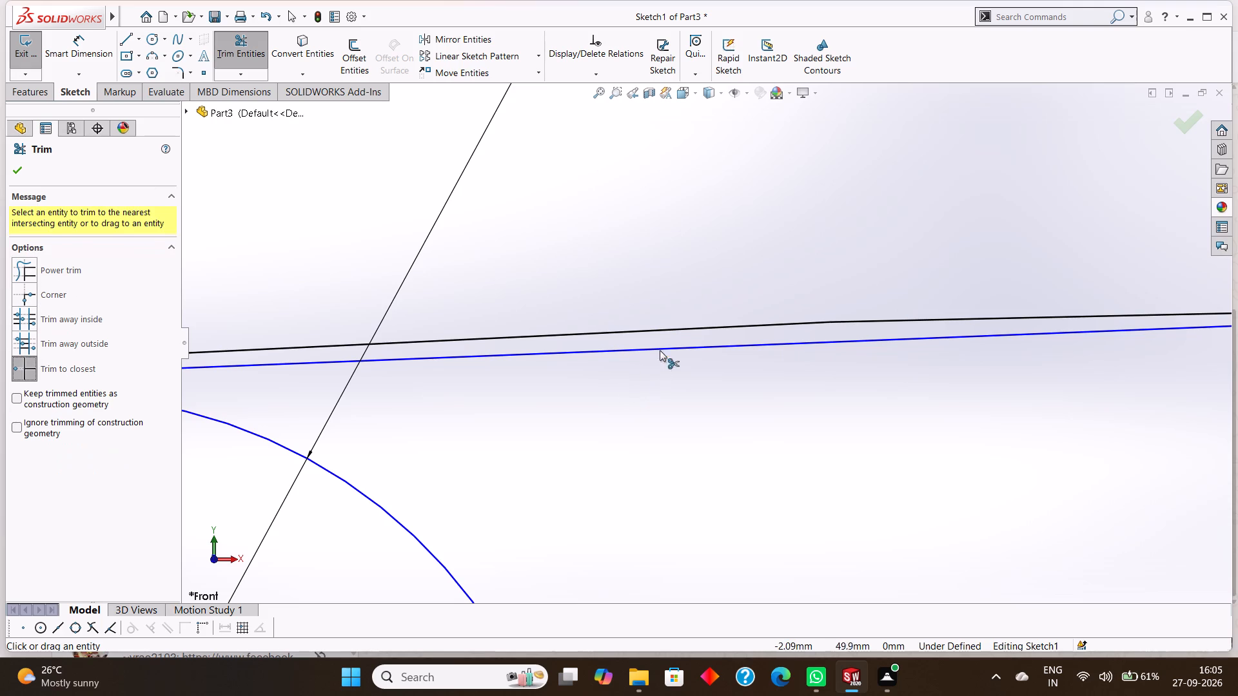
pyautogui.click(663, 328)
# Trim away the outer circle's arc above the positive-X 4 mm line.
pyautogui.scroll(6, 733, 338)
pyautogui.scroll(4, 827, 360)
pyautogui.scroll(2, 1016, 368)
pyautogui.scroll(-4, 998, 360)
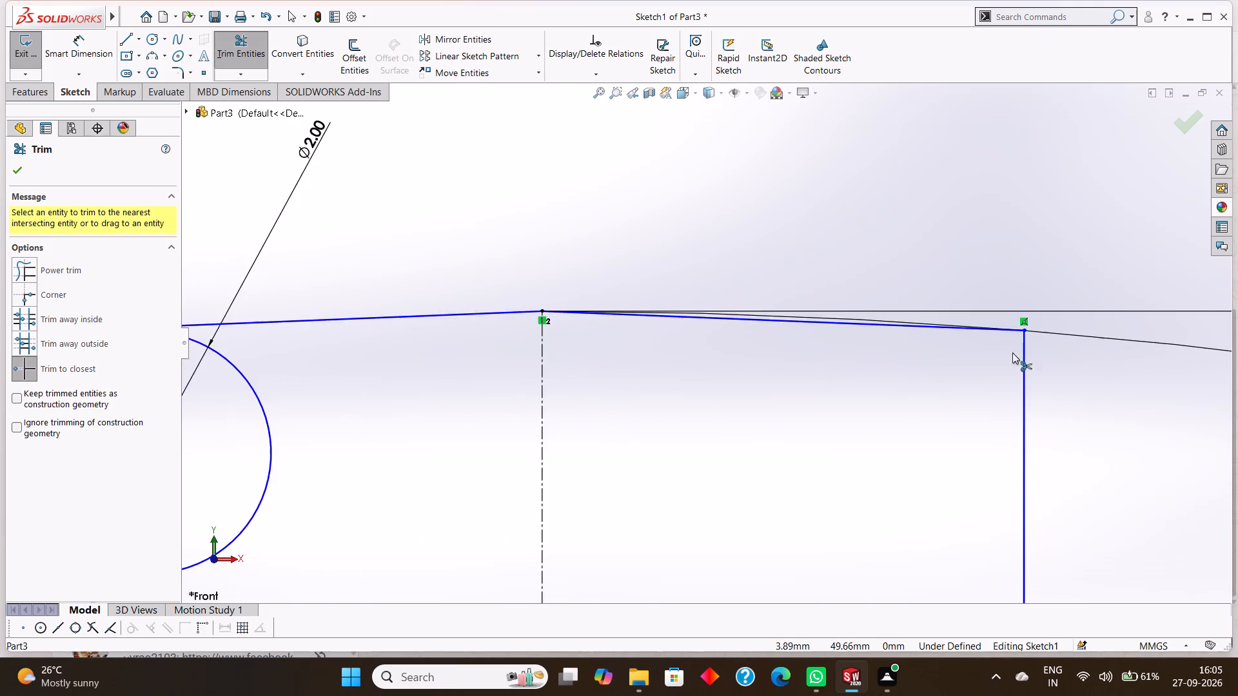
pyautogui.scroll(-4, 1007, 336)
pyautogui.scroll(-5, 640, 316)
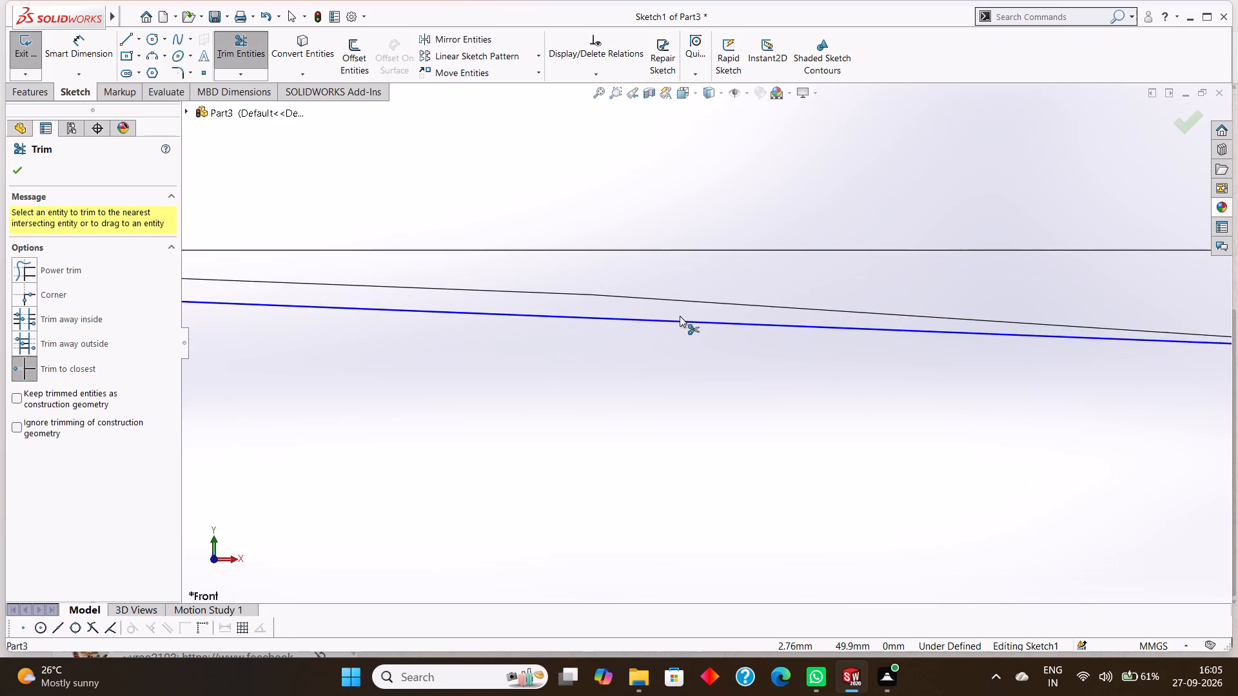
pyautogui.scroll(15, 715, 313)
pyautogui.scroll(-6, 706, 356)
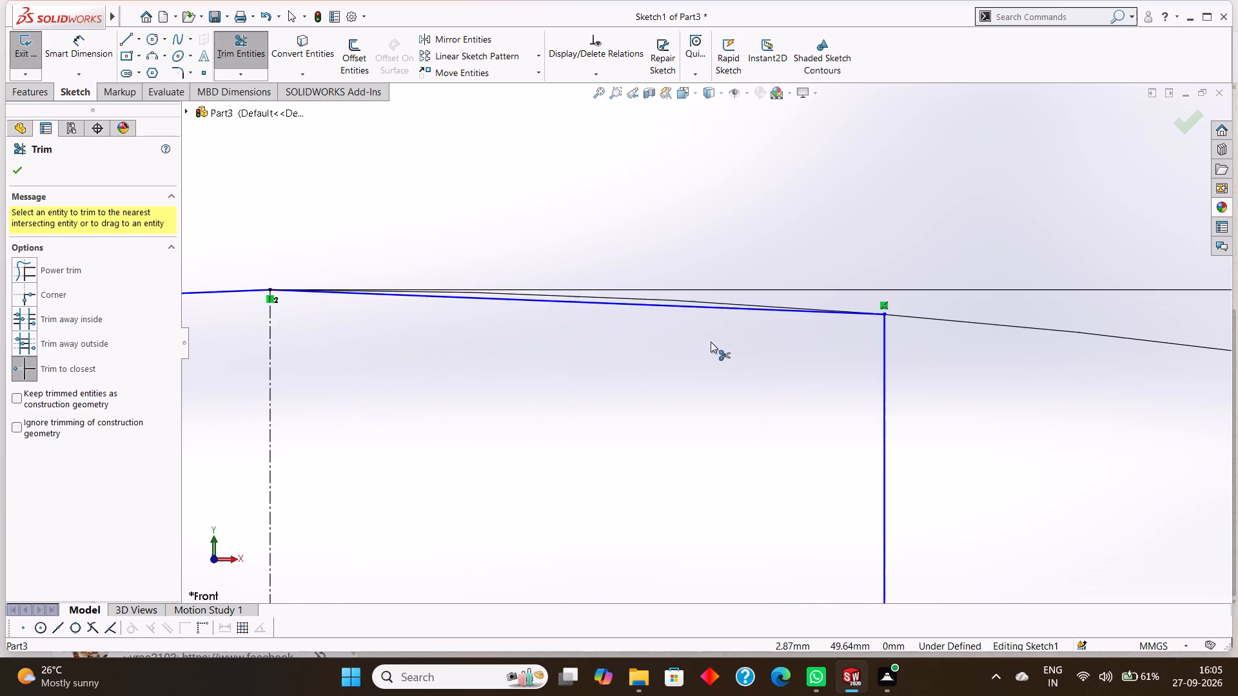
pyautogui.scroll(-11, 683, 304)
pyautogui.click(632, 334)
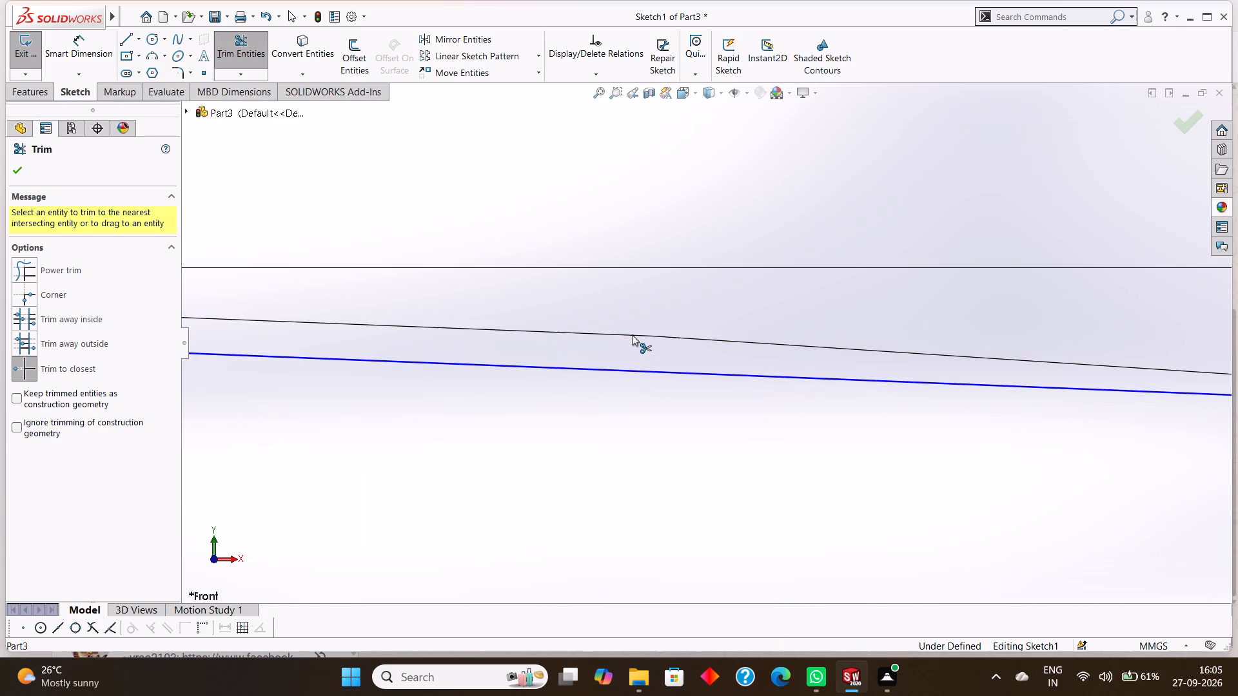
pyautogui.scroll(20, 684, 400)
pyautogui.scroll(1, 684, 400)
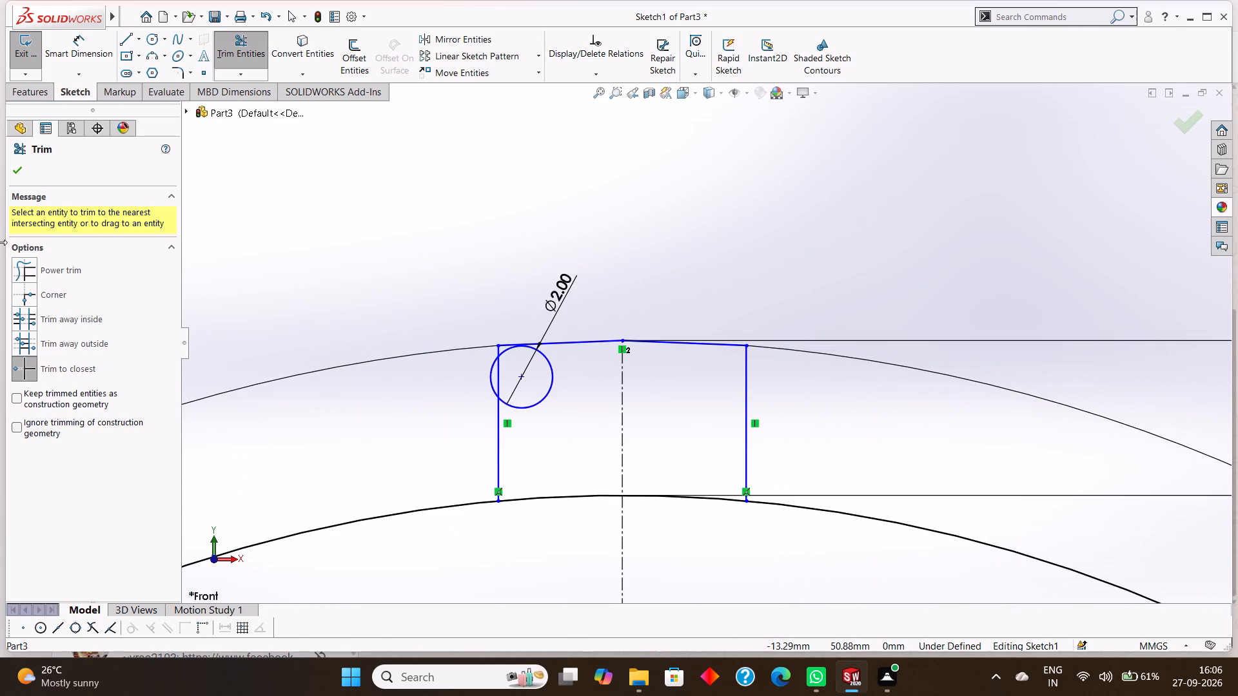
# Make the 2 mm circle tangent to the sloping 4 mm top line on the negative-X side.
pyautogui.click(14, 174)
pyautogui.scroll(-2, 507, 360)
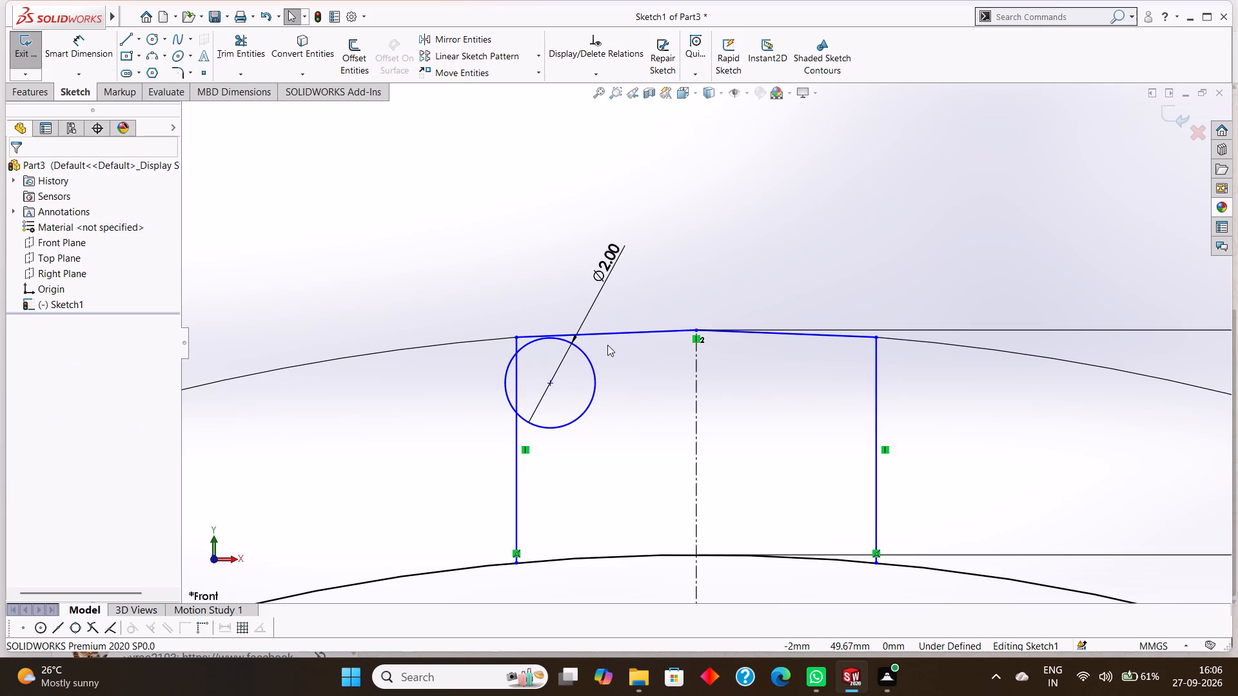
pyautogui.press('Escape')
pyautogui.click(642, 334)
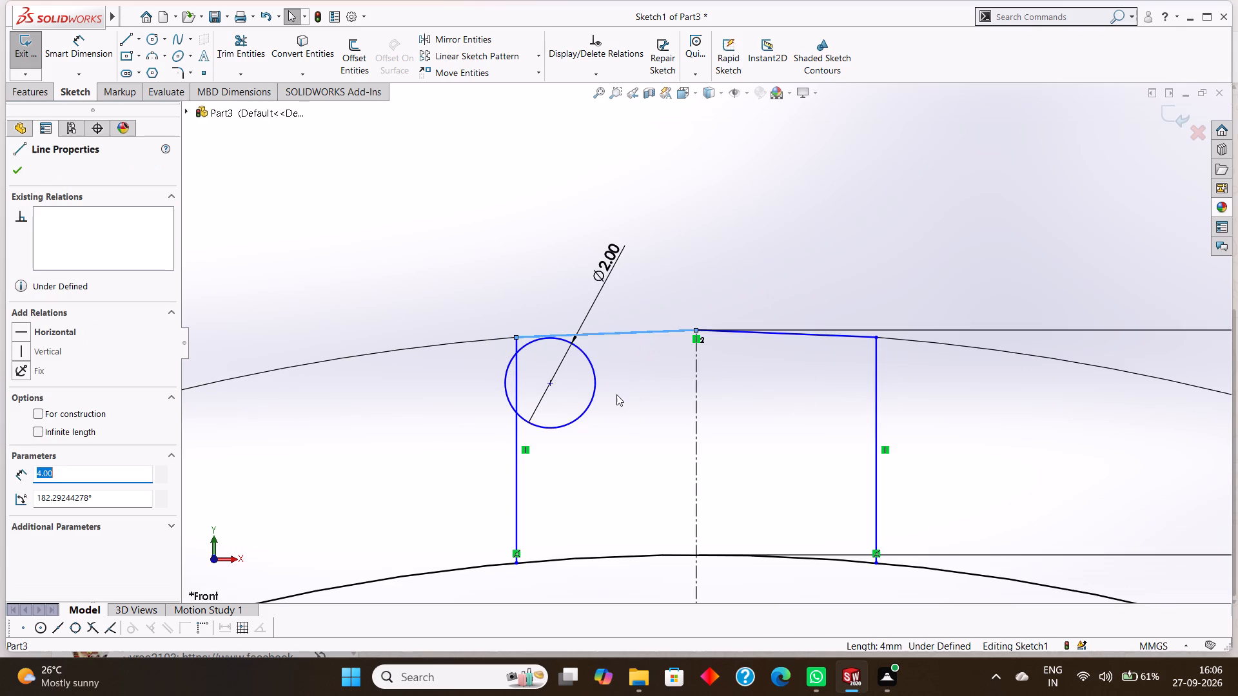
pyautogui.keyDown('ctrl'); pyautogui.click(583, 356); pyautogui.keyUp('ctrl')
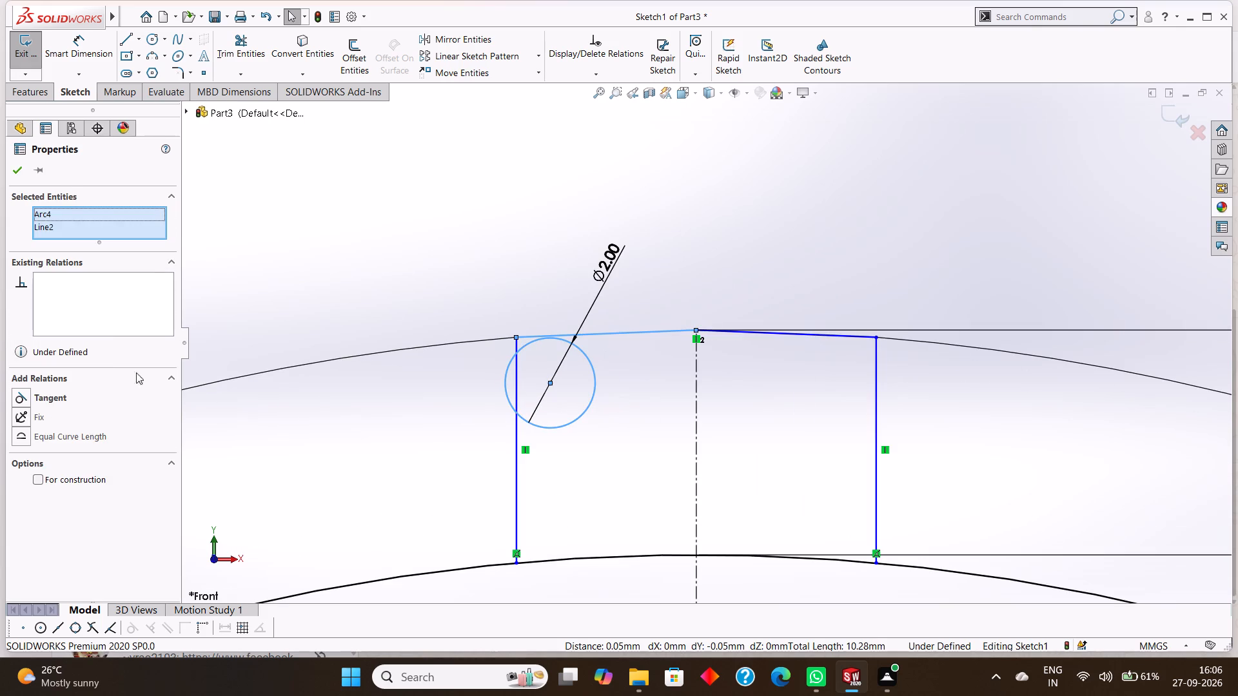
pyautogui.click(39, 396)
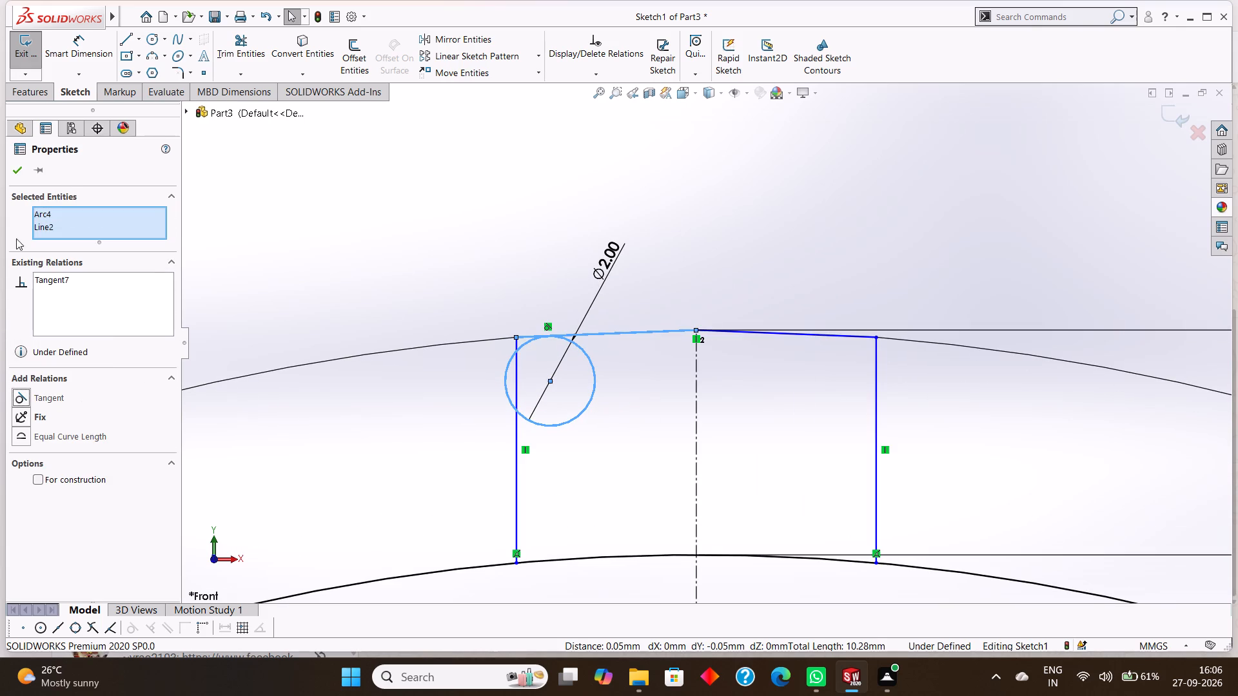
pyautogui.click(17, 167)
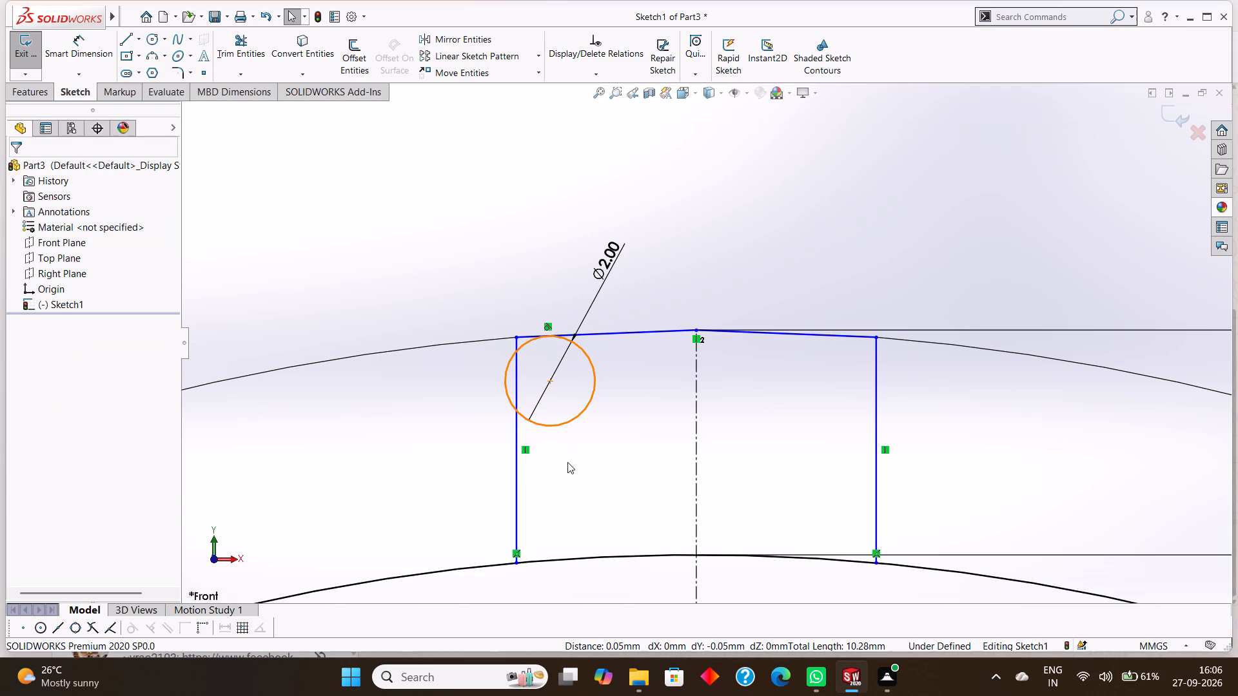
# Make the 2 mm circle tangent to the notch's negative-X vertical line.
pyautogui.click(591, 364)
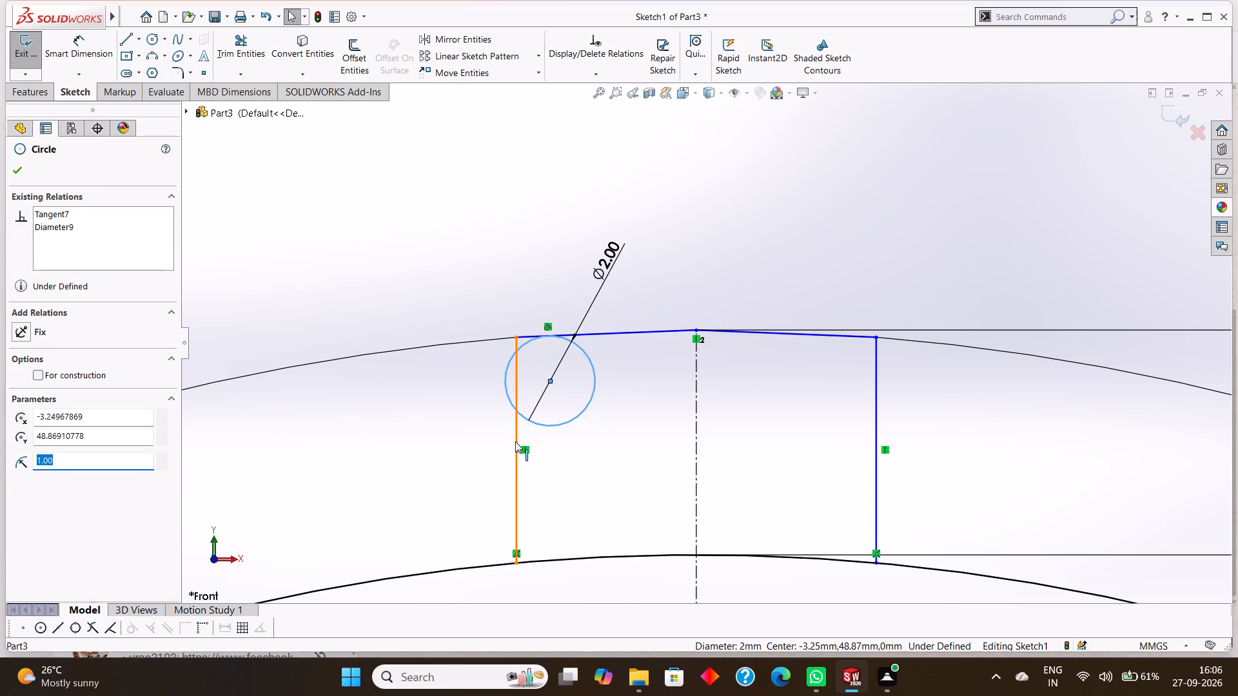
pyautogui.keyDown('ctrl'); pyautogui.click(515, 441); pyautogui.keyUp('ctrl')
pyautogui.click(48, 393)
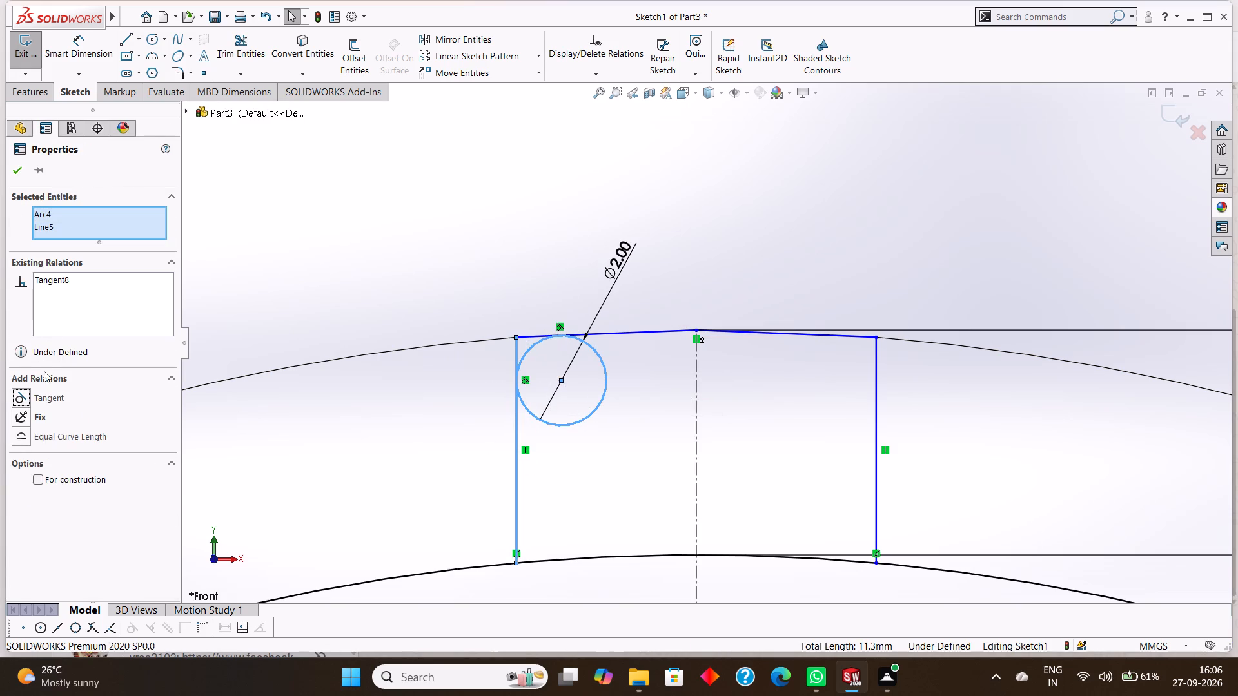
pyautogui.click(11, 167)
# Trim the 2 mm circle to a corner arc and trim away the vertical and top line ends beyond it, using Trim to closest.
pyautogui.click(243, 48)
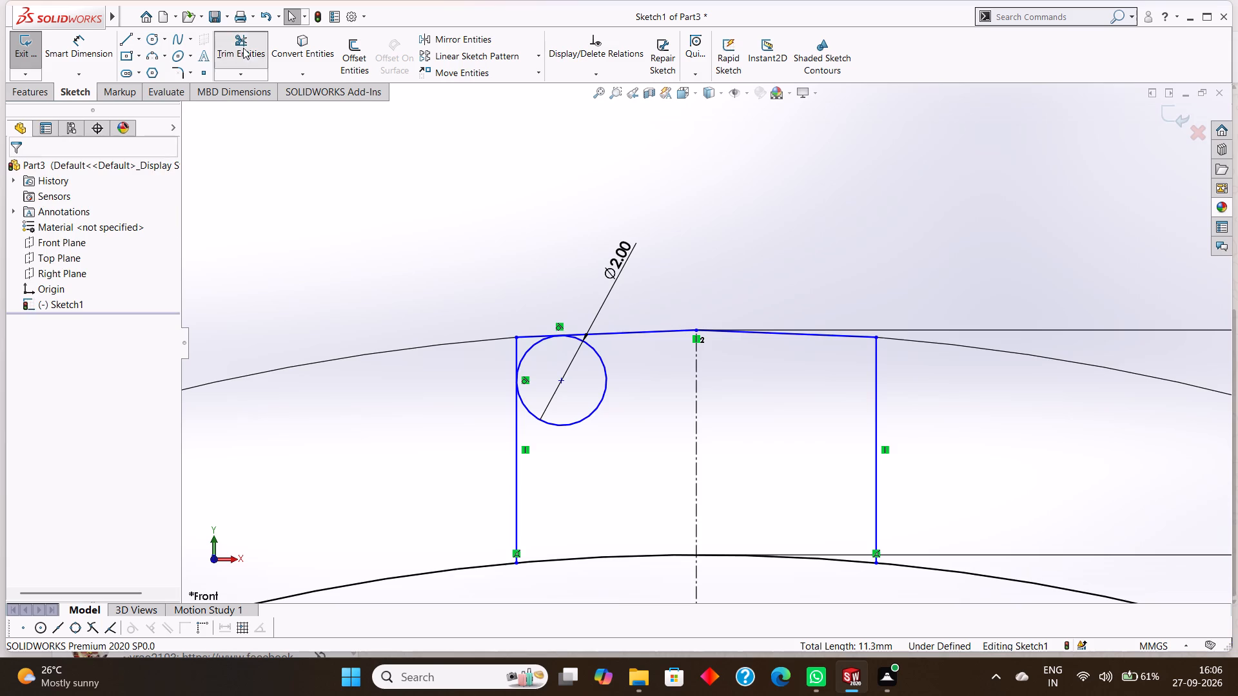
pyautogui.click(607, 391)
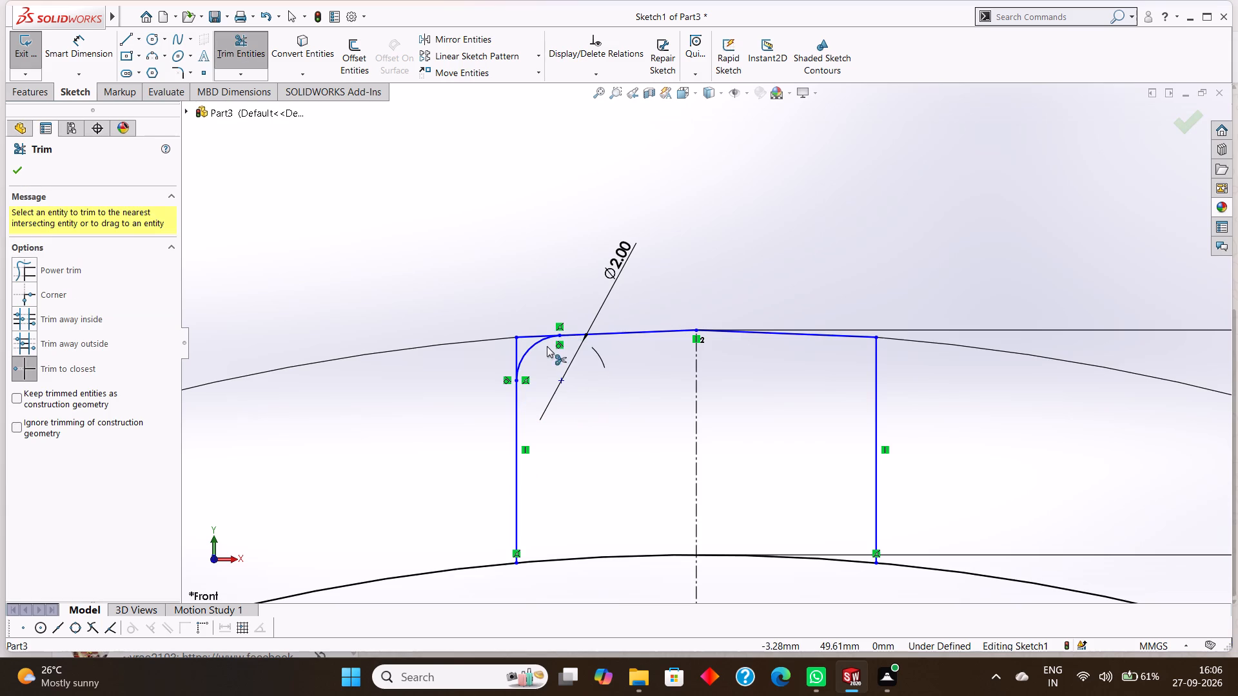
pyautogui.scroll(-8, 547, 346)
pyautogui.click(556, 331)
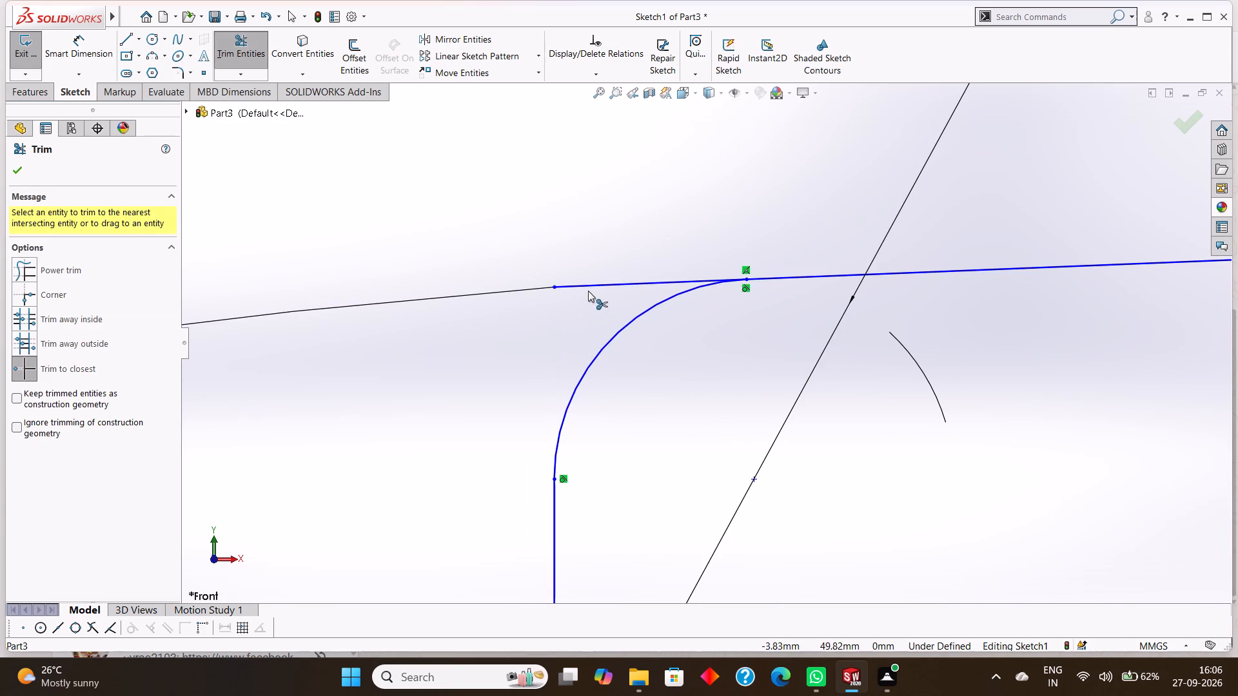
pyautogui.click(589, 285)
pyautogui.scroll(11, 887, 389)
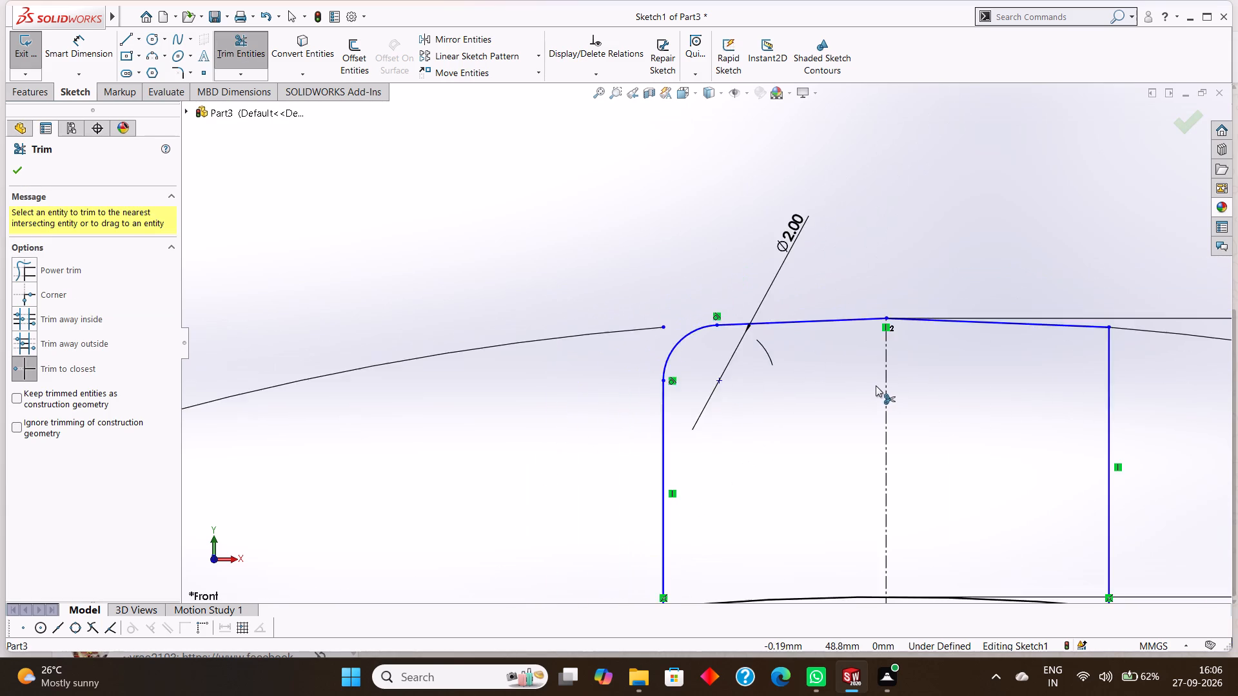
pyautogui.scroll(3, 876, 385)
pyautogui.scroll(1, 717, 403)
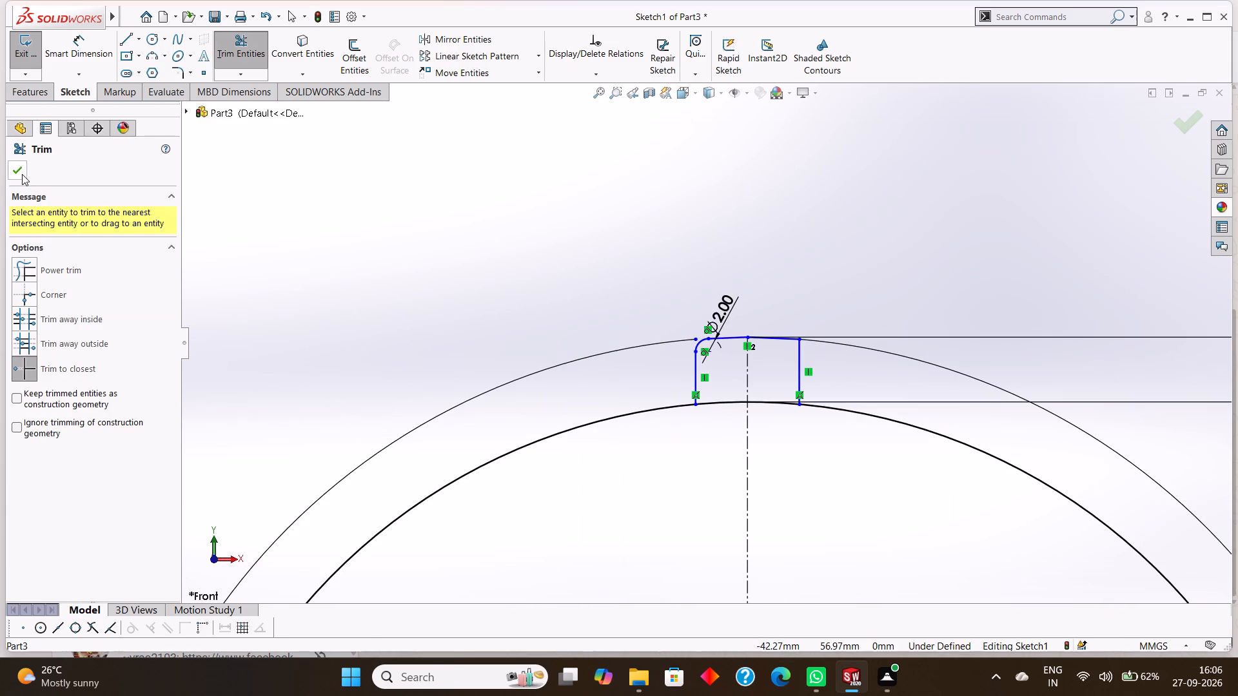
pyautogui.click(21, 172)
# Examine the rounded notch corner and its fit with the outer circle across the whole sketch.
pyautogui.scroll(10, 604, 341)
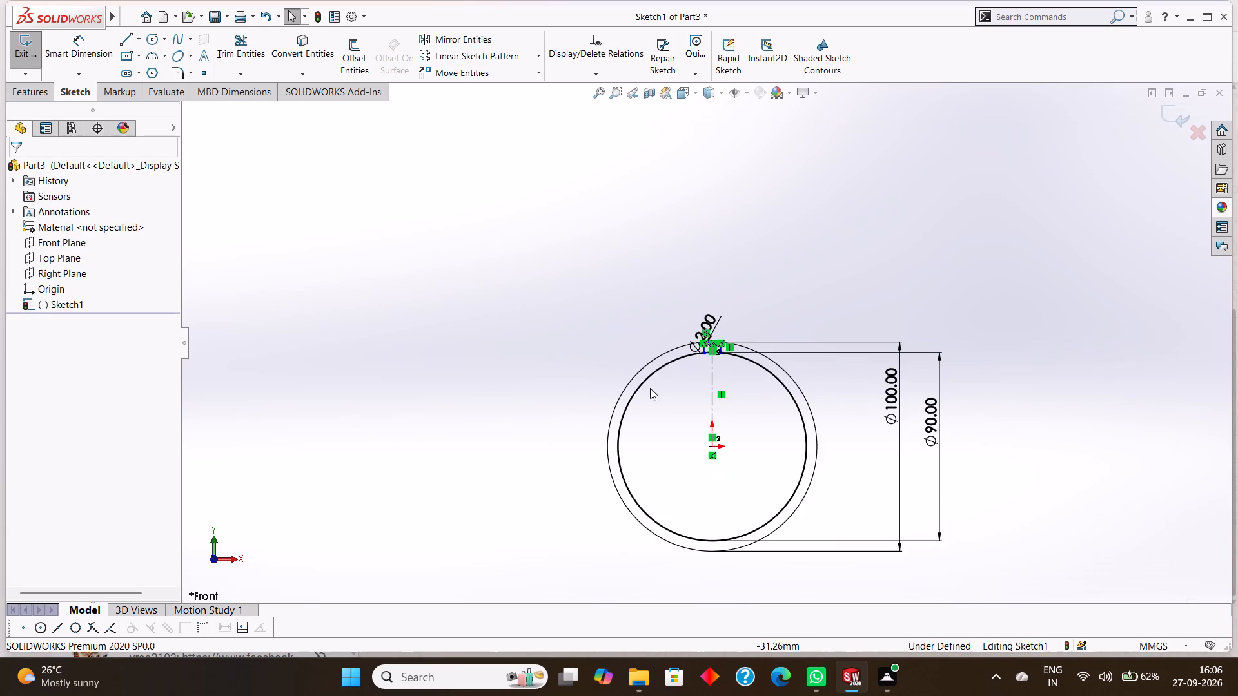
pyautogui.scroll(1, 655, 393)
pyautogui.scroll(-6, 672, 353)
pyautogui.scroll(-4, 778, 329)
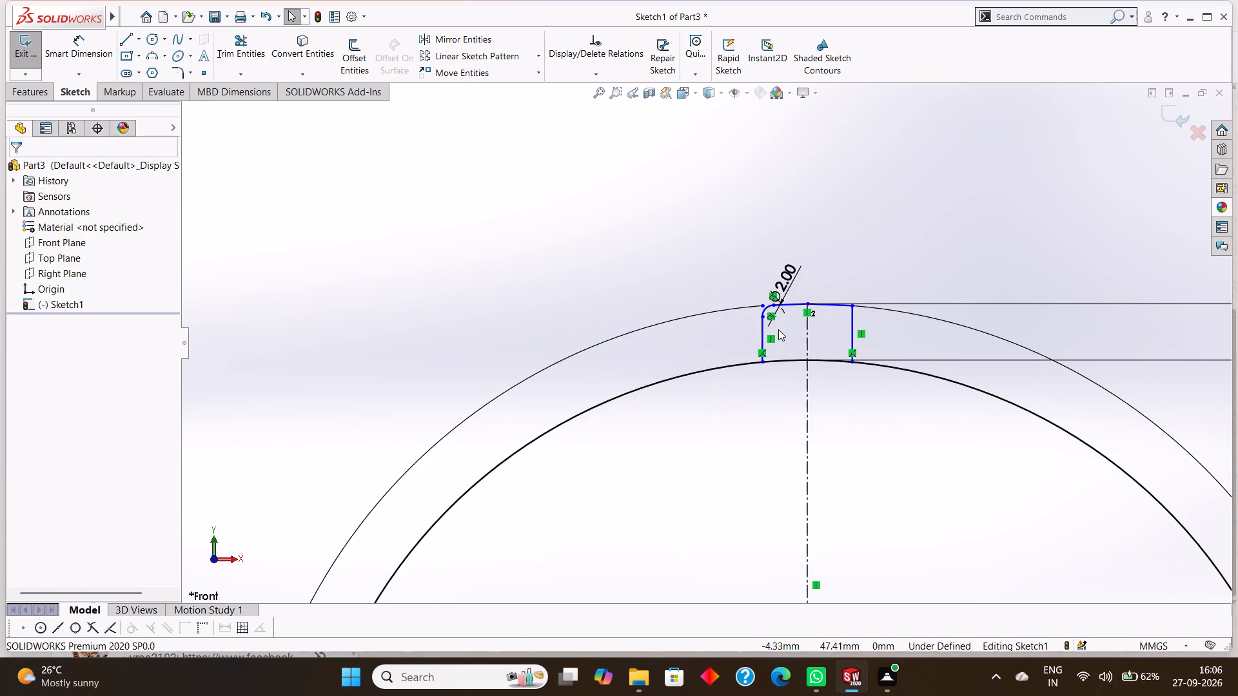
pyautogui.scroll(3, 772, 332)
pyautogui.scroll(-8, 771, 334)
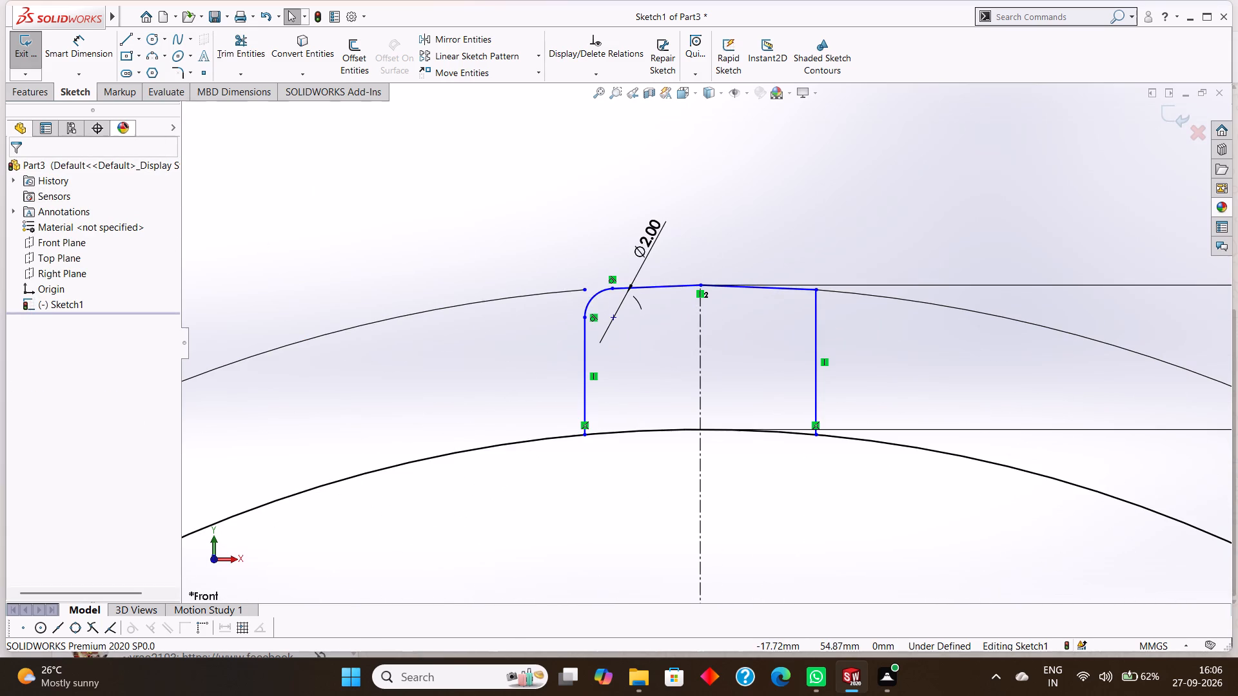
pyautogui.scroll(9, 721, 330)
pyautogui.press('Escape')
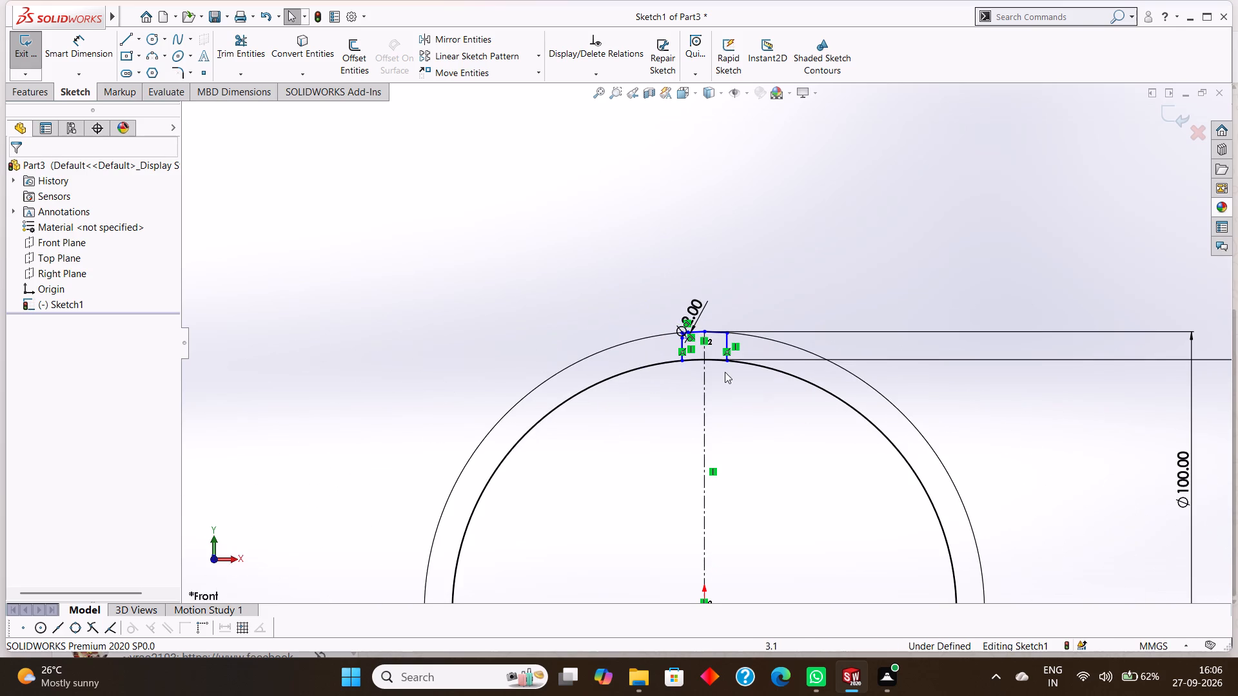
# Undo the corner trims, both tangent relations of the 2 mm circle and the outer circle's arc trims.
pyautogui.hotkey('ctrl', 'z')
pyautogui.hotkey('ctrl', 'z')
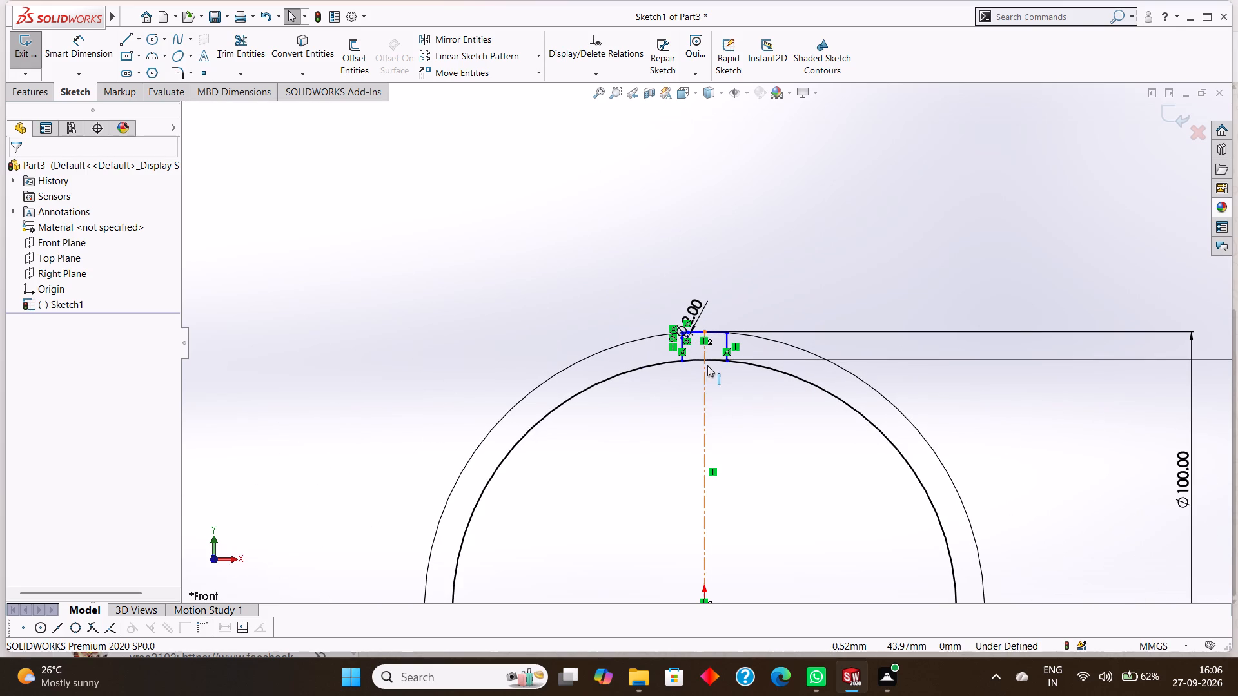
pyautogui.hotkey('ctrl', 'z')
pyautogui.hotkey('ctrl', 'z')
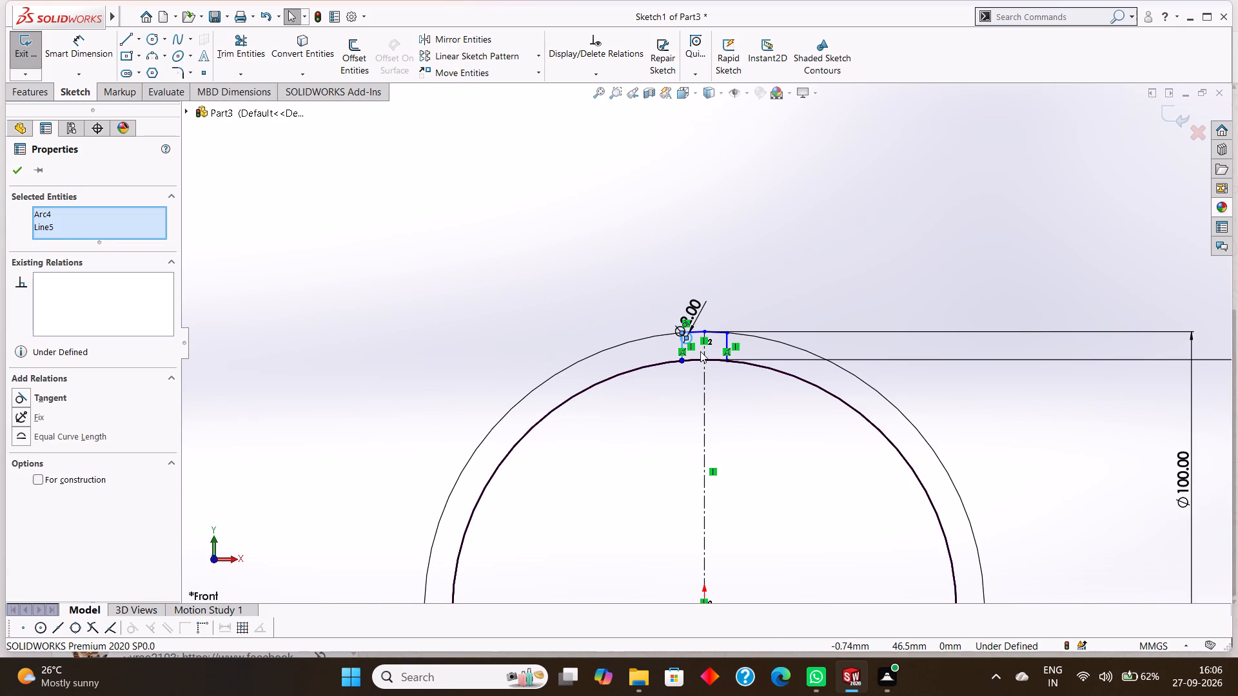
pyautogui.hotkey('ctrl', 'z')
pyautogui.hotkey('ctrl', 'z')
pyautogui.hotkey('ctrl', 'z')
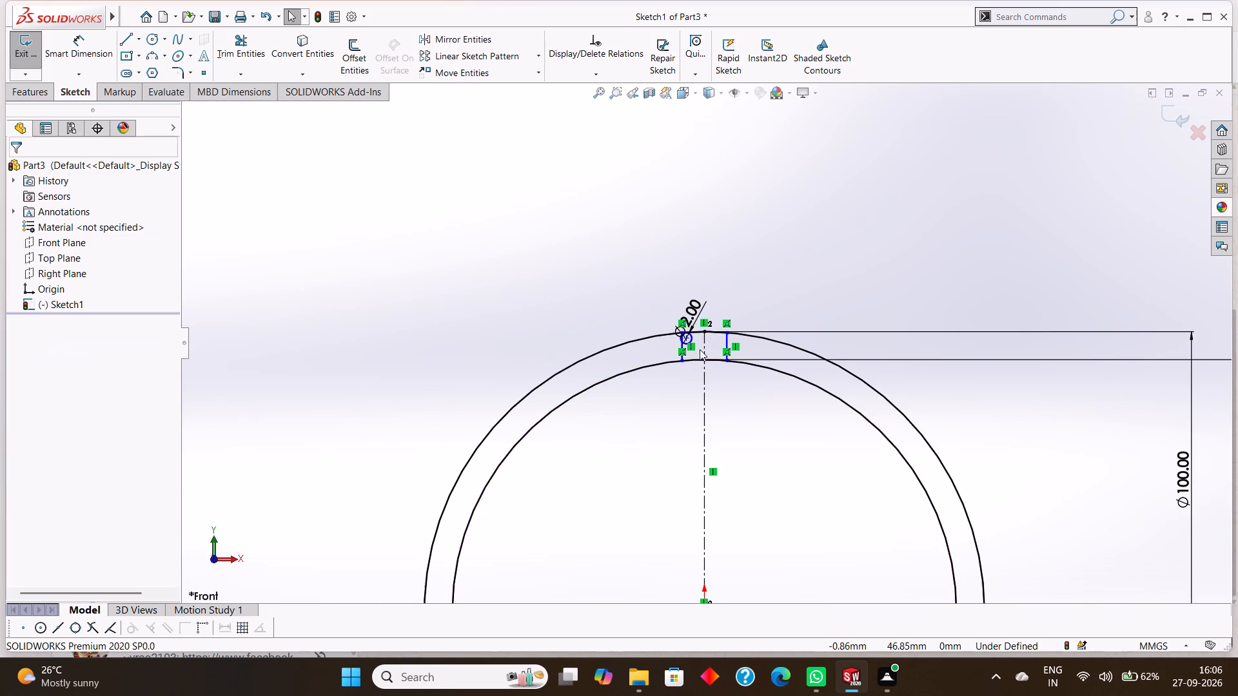
# Add a tangent relation between the 2 mm circle and the negative-X 4 mm top line.
pyautogui.scroll(-12, 700, 349)
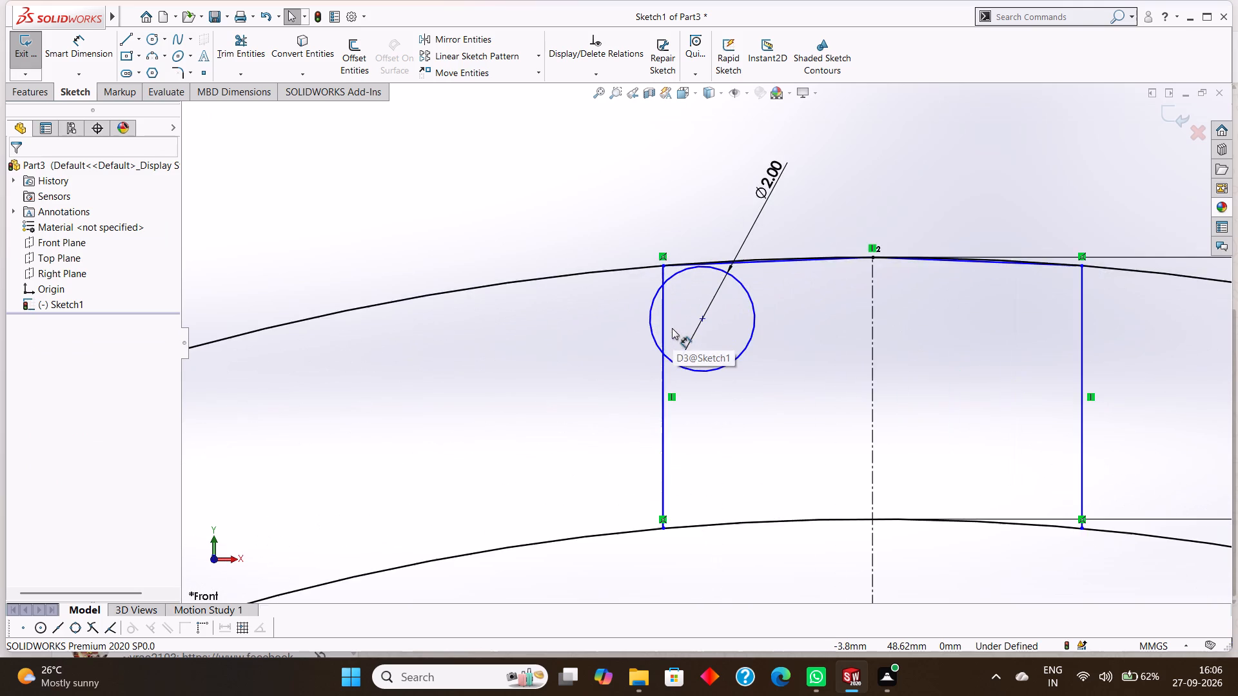
pyautogui.scroll(-6, 672, 328)
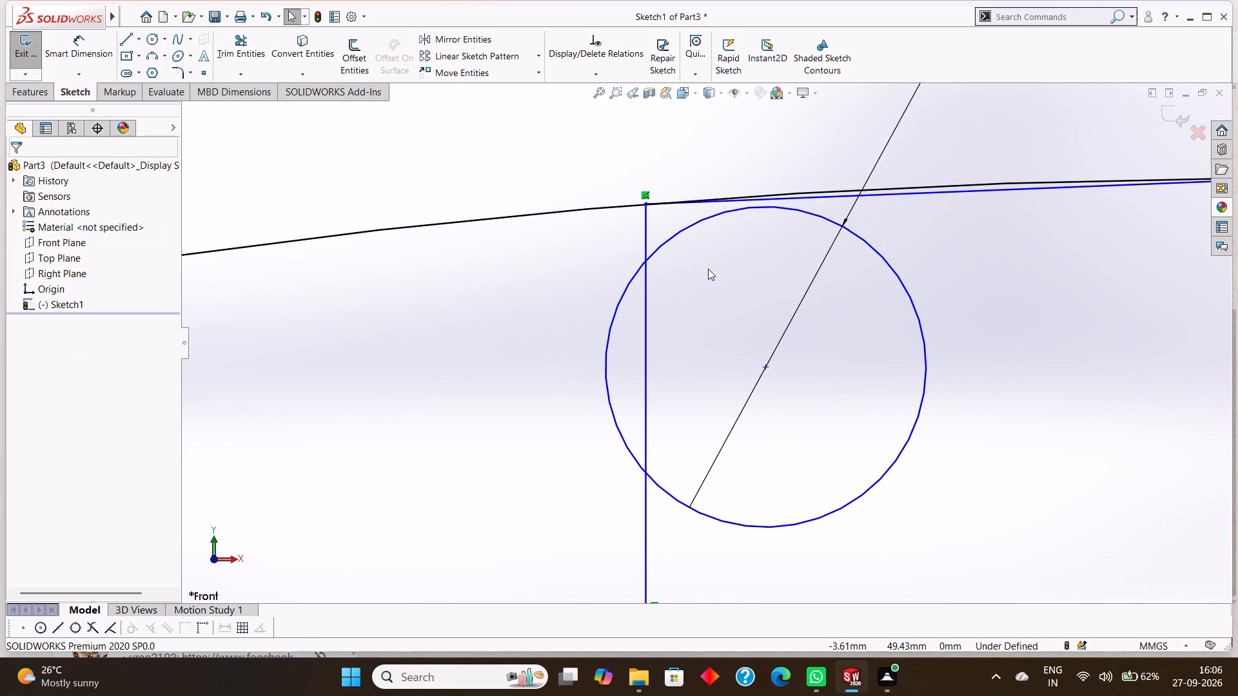
pyautogui.press('Escape')
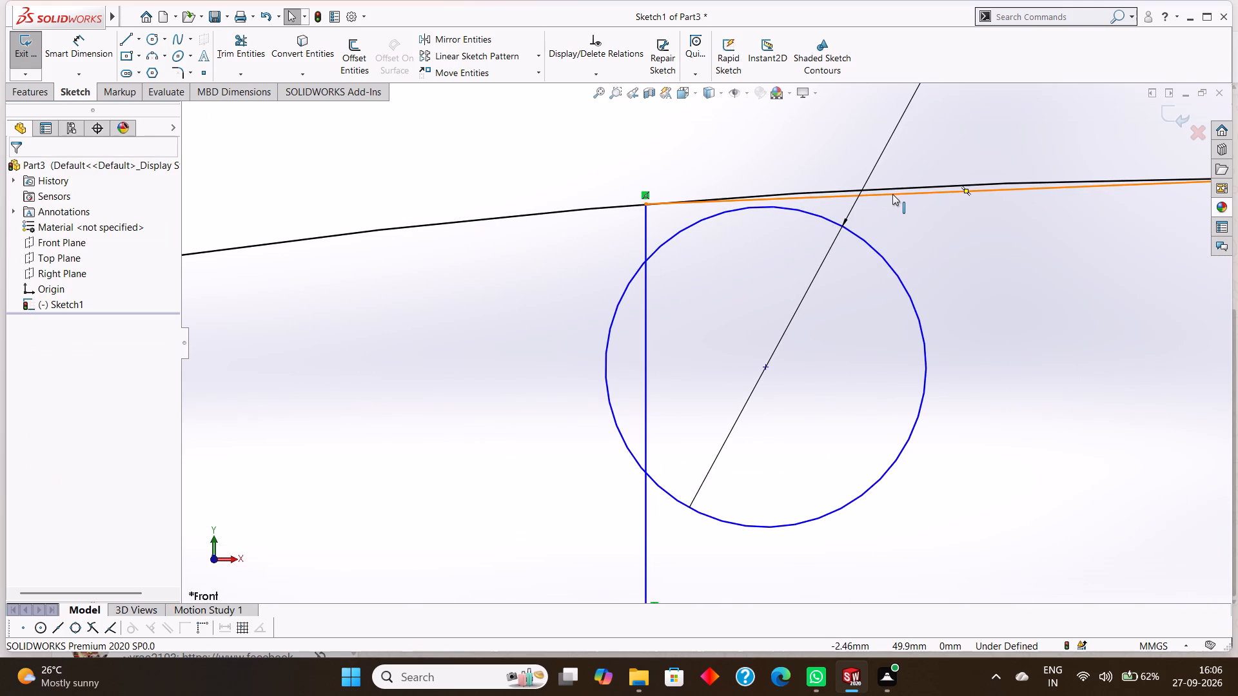
pyautogui.click(892, 194)
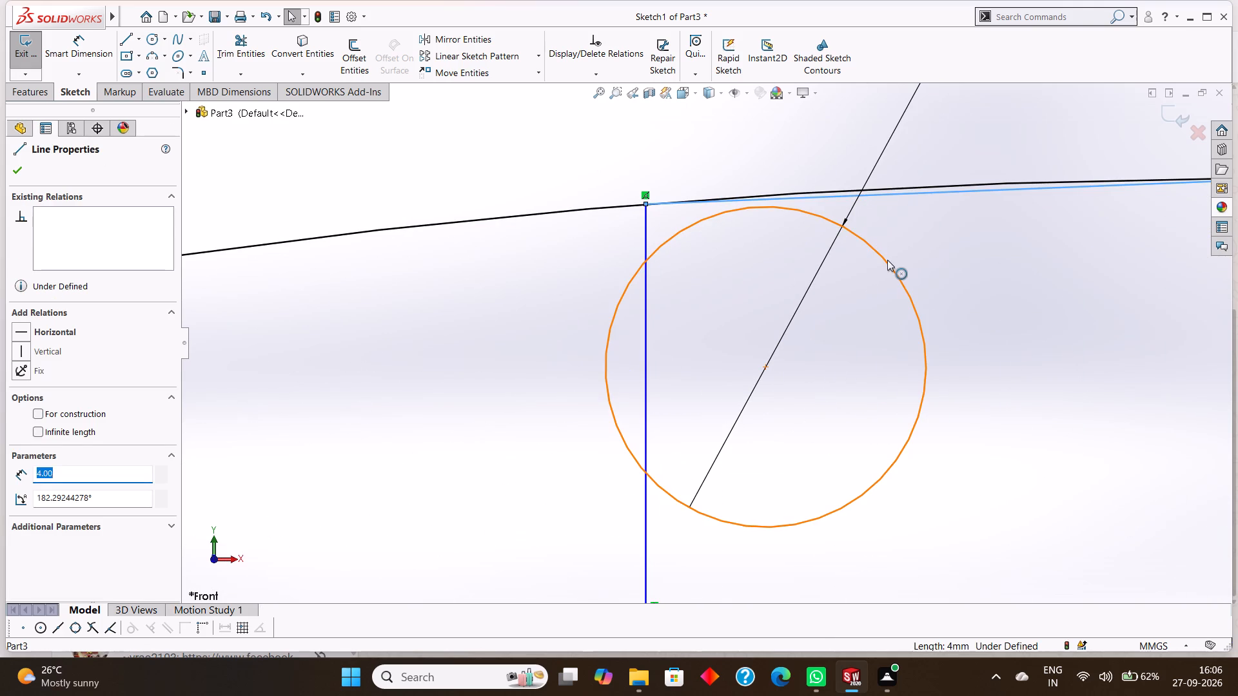
pyautogui.keyDown('ctrl'); pyautogui.click(887, 260); pyautogui.keyUp('ctrl')
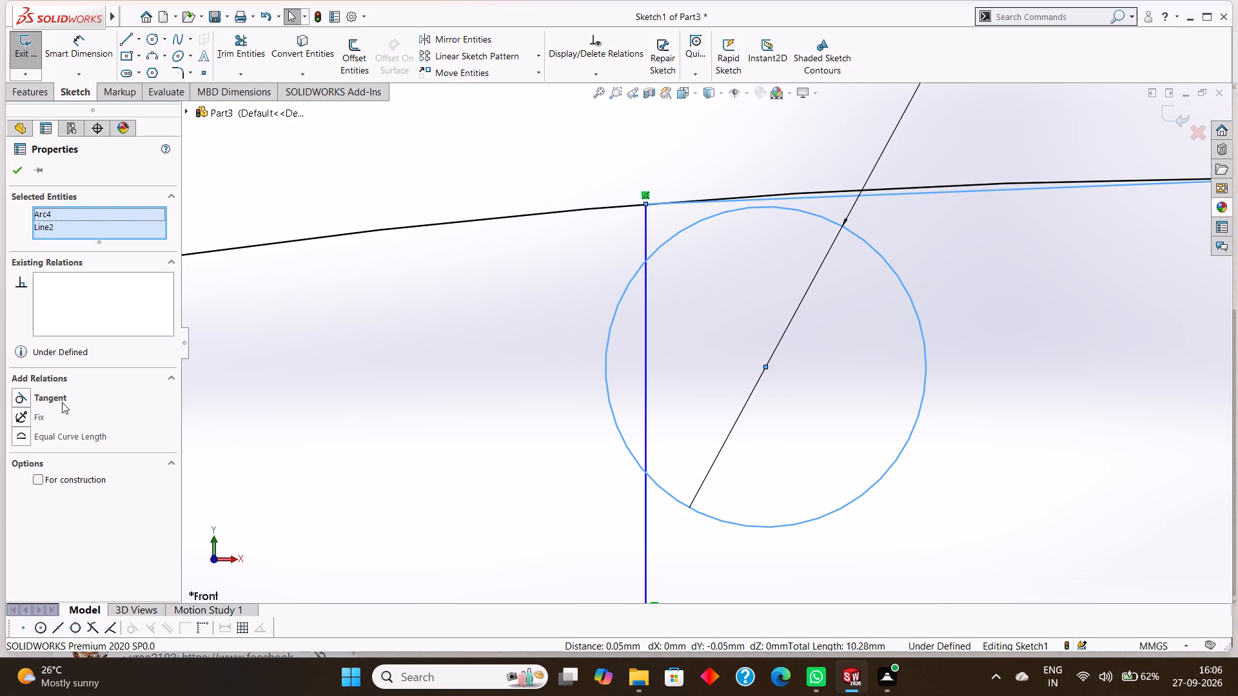
pyautogui.click(62, 402)
pyautogui.click(12, 175)
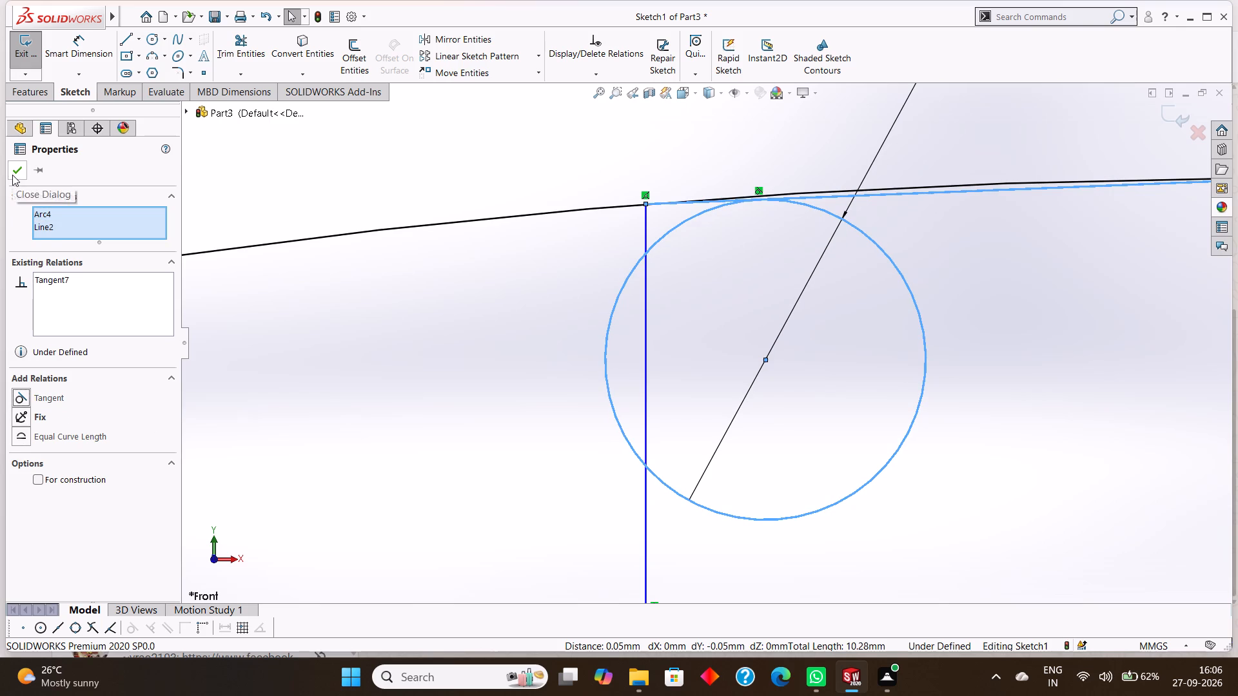
# Add a tangent relation between the 2 mm circle and the notch's negative-X vertical line.
pyautogui.click(874, 242)
pyautogui.keyDown('ctrl'); pyautogui.click(647, 293); pyautogui.keyUp('ctrl')
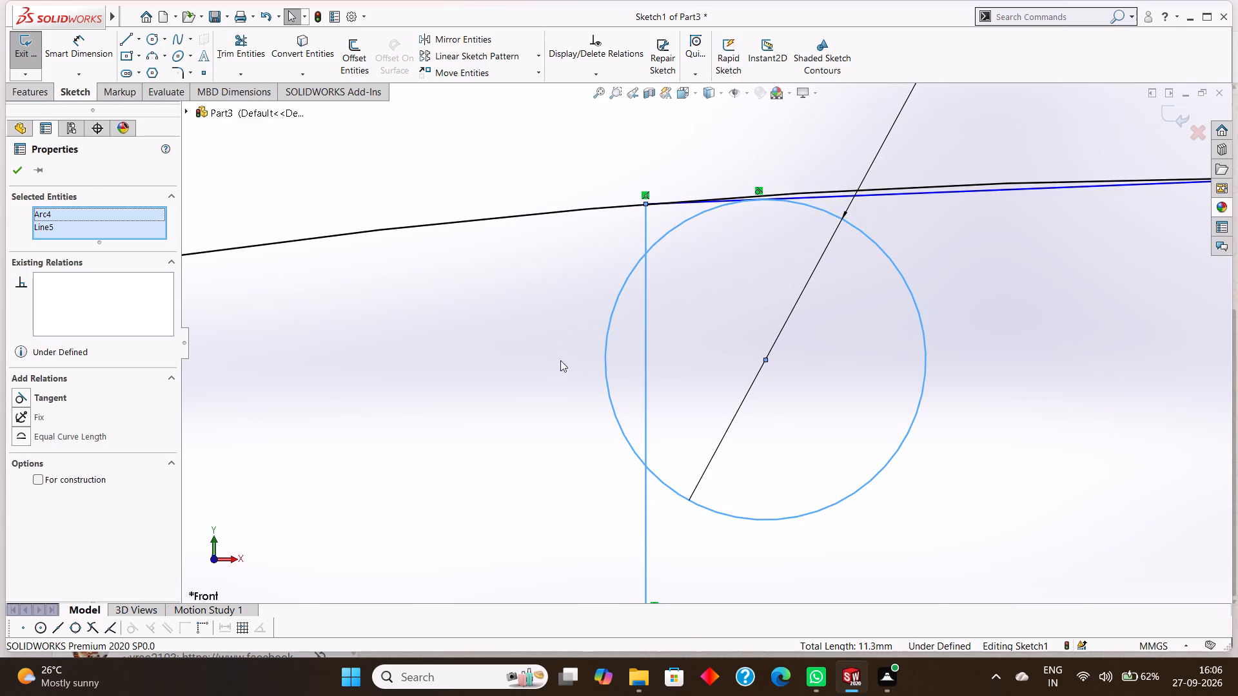
pyautogui.click(44, 394)
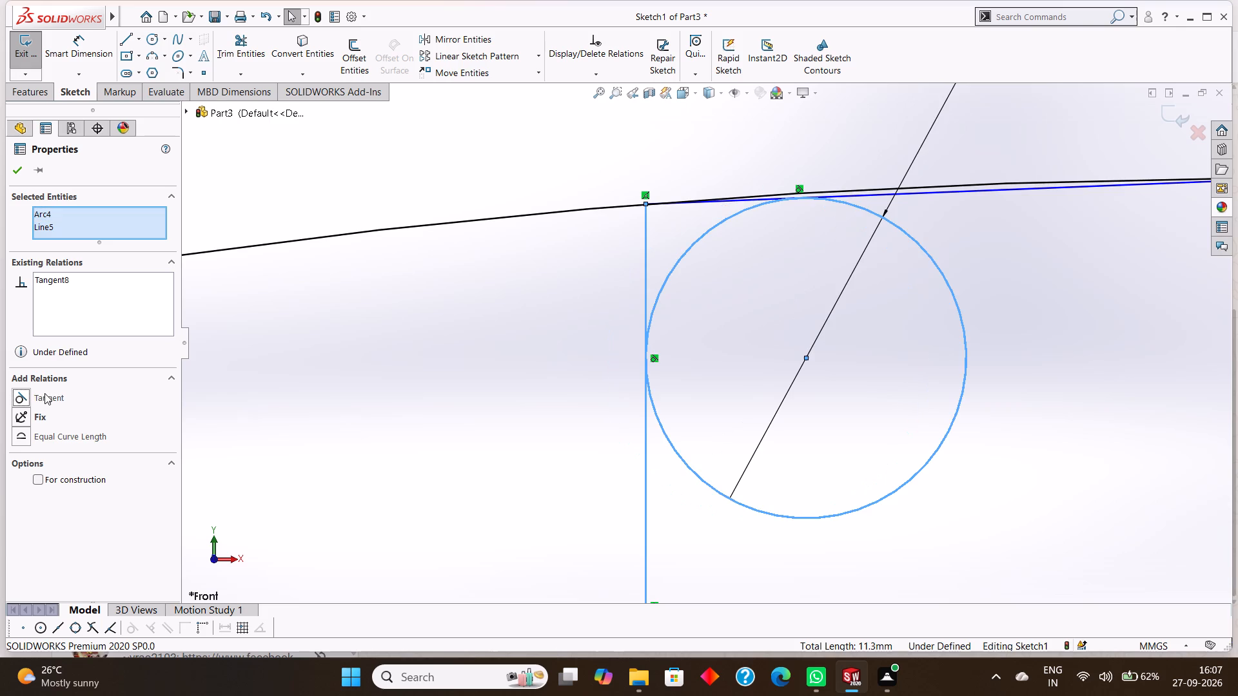
pyautogui.click(18, 175)
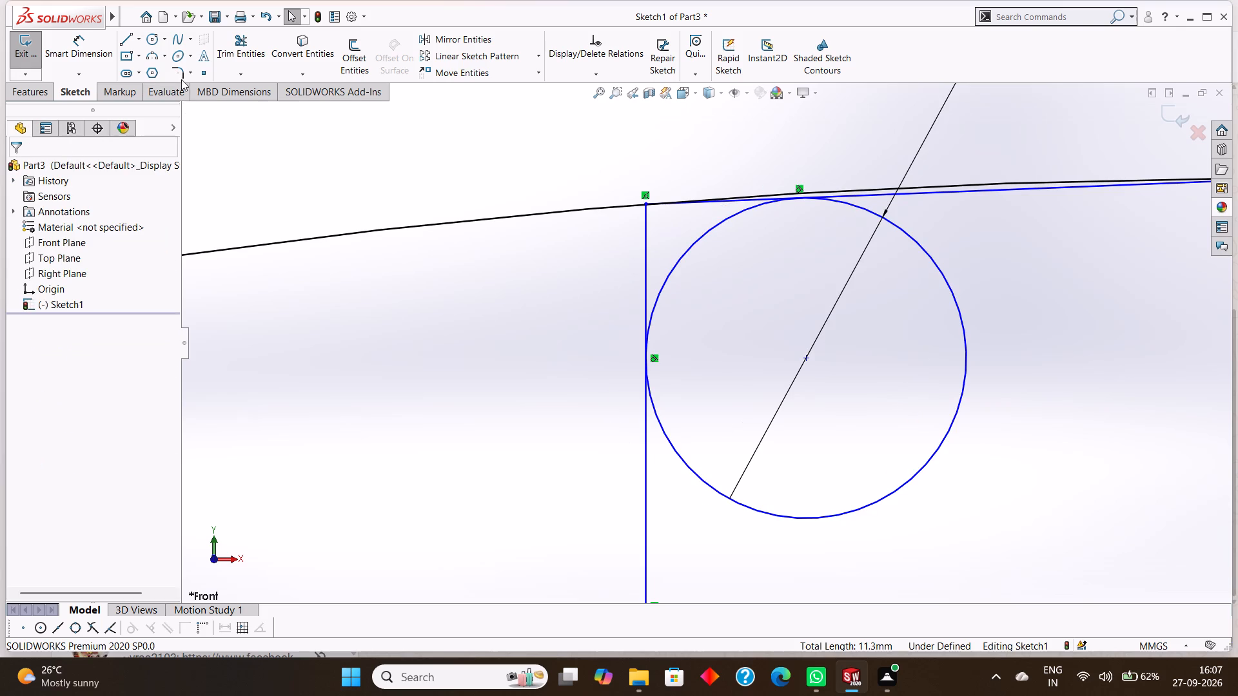
# Trim the 2 mm circle to its upper negative-X corner arc and remove the vertical line's end above it, using Trim to closest.
pyautogui.click(237, 48)
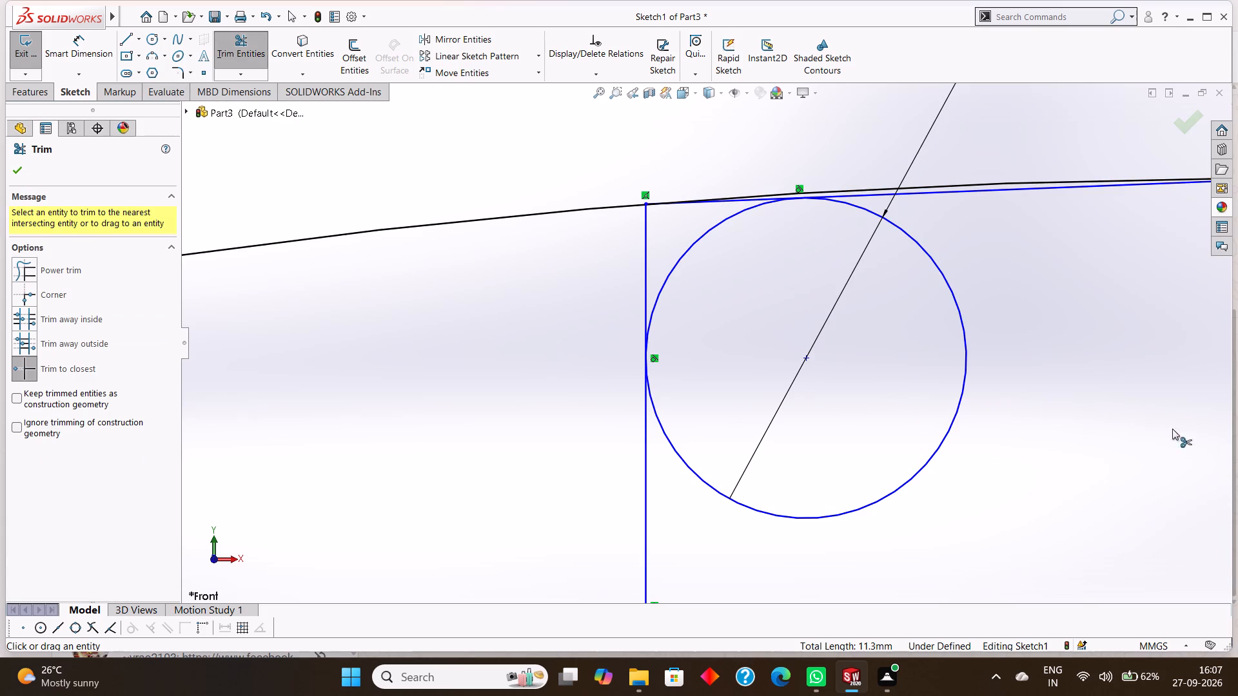
pyautogui.click(952, 296)
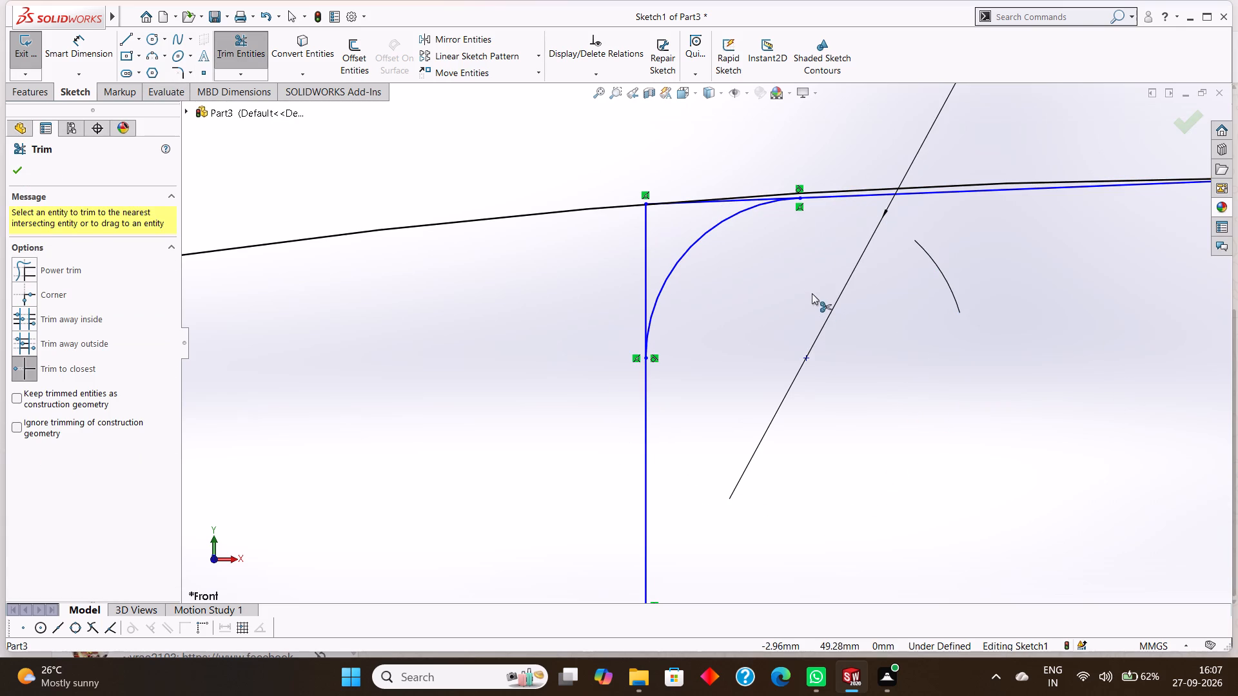
pyautogui.scroll(2, 731, 261)
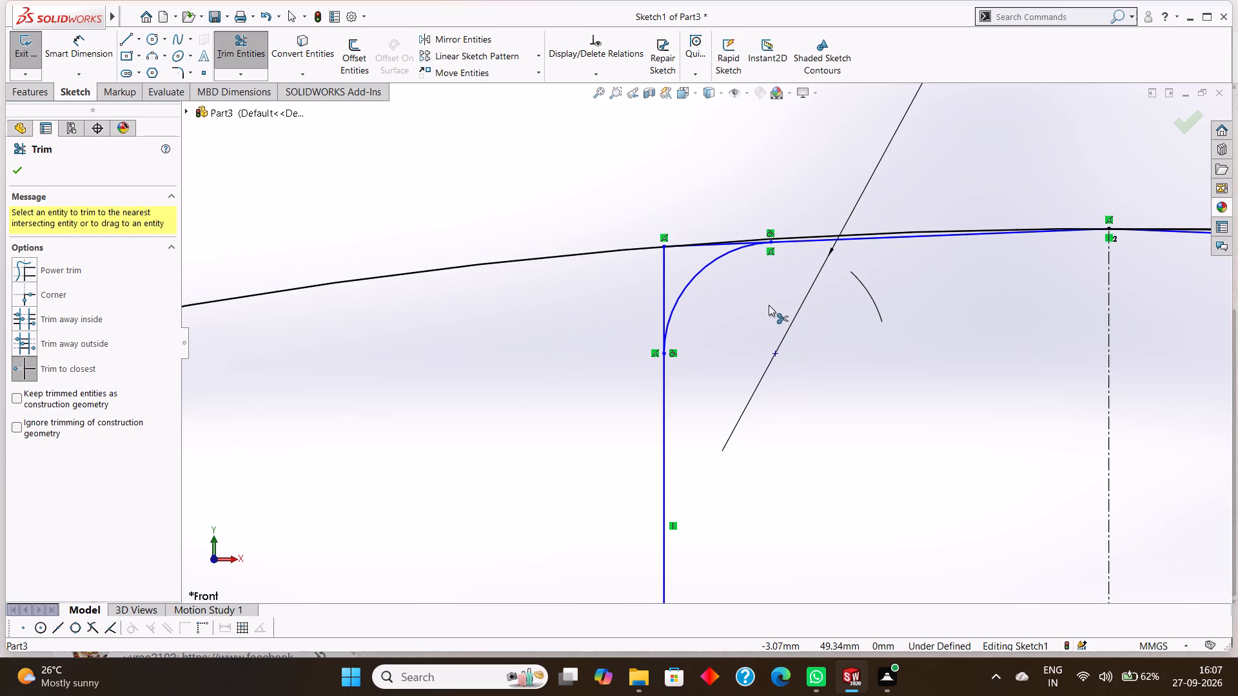
pyautogui.scroll(6, 769, 305)
pyautogui.scroll(-9, 724, 335)
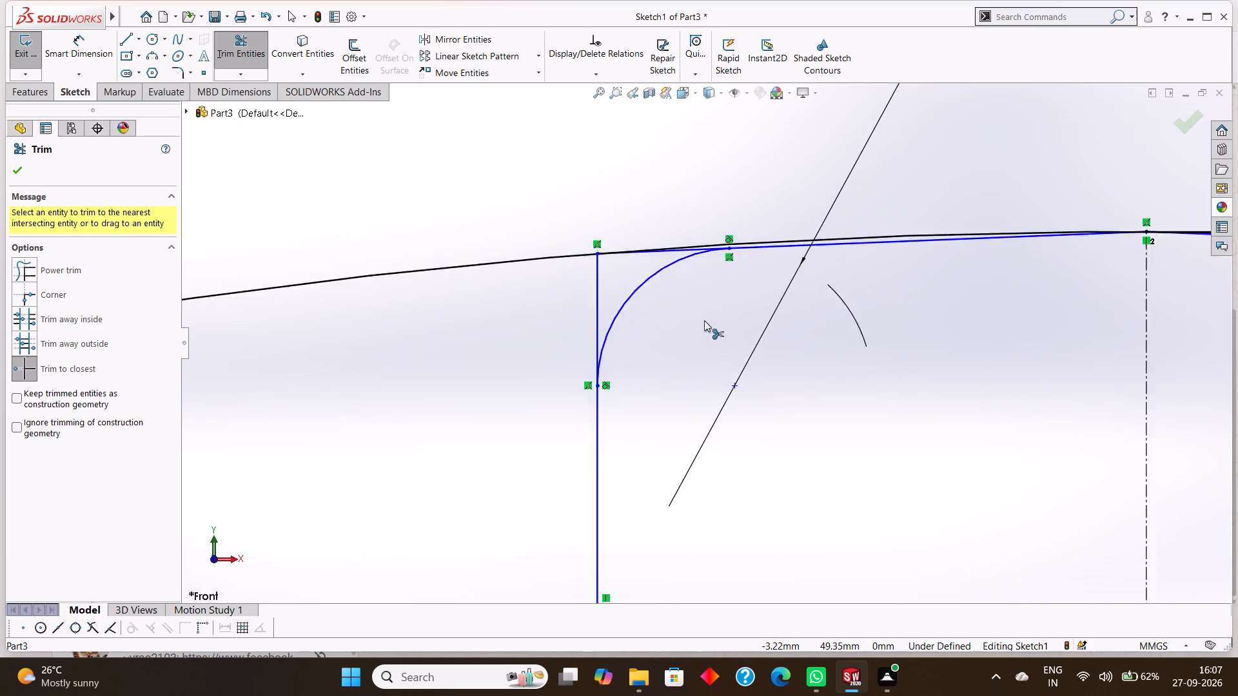
pyautogui.scroll(-2, 704, 320)
pyautogui.click(480, 238)
pyautogui.scroll(2, 495, 253)
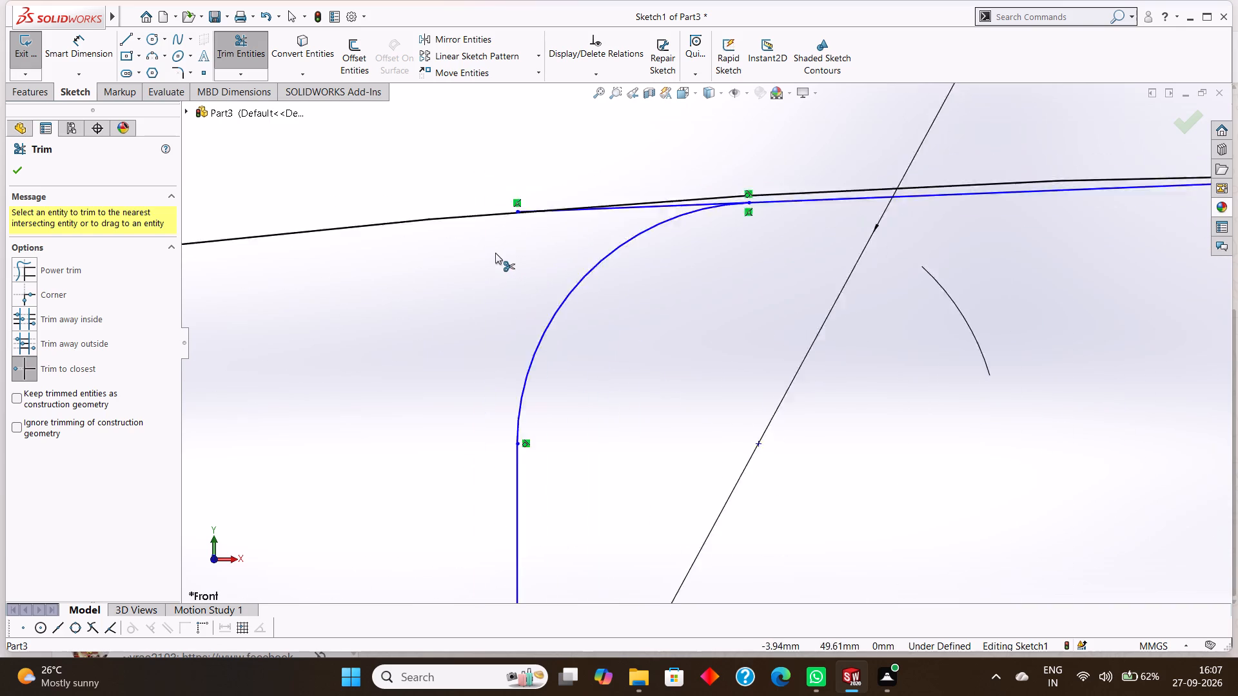
pyautogui.scroll(3, 495, 253)
pyautogui.scroll(3, 810, 379)
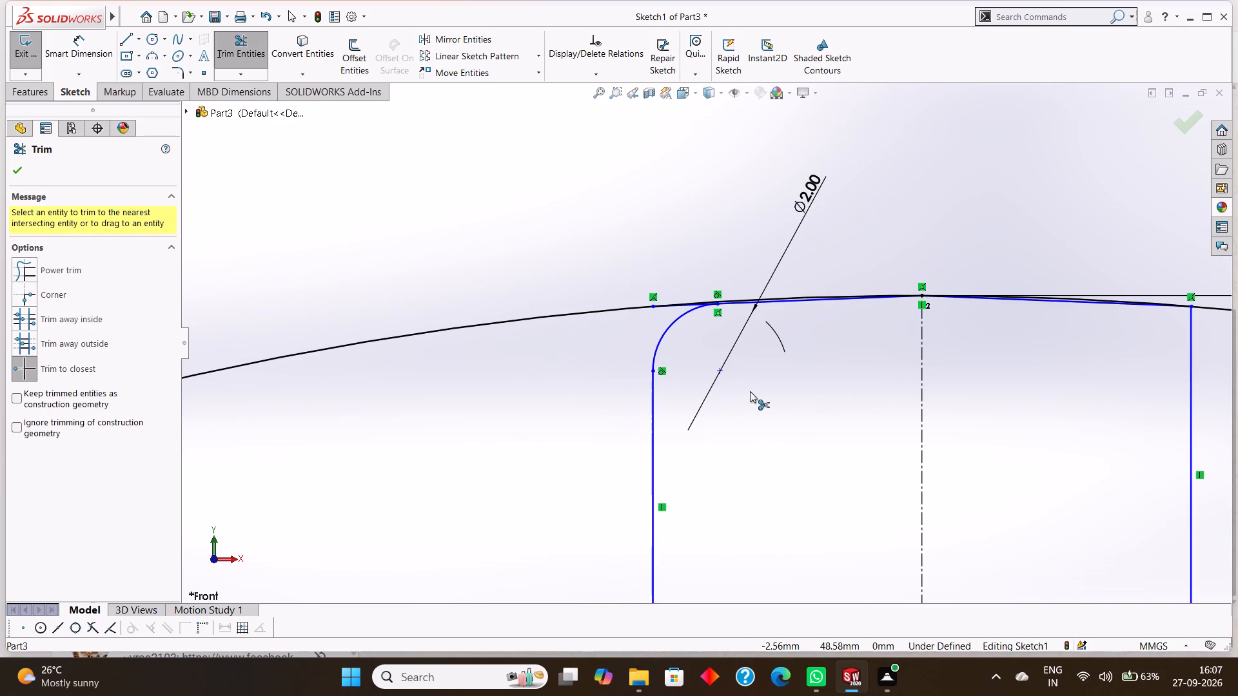
pyautogui.scroll(6, 750, 391)
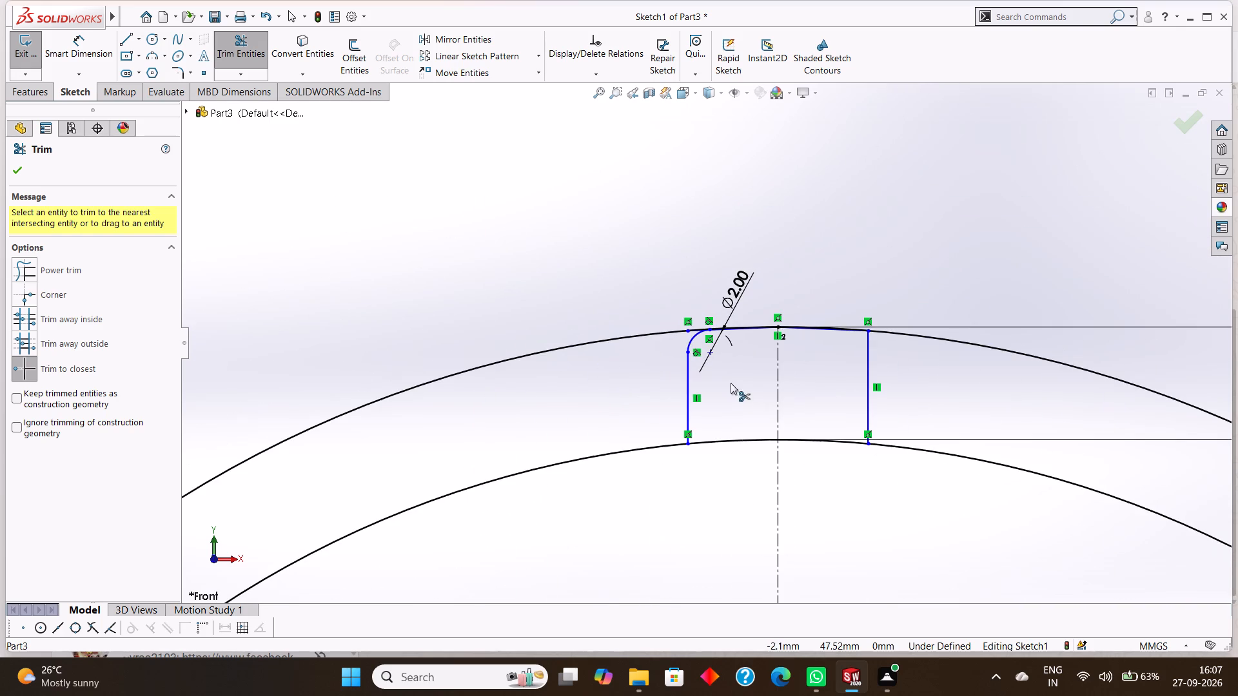
# Sketch a circle of 2 mm radius inside the notch, near its lower negative-X corner.
pyautogui.scroll(-6, 731, 383)
pyautogui.scroll(4, 732, 383)
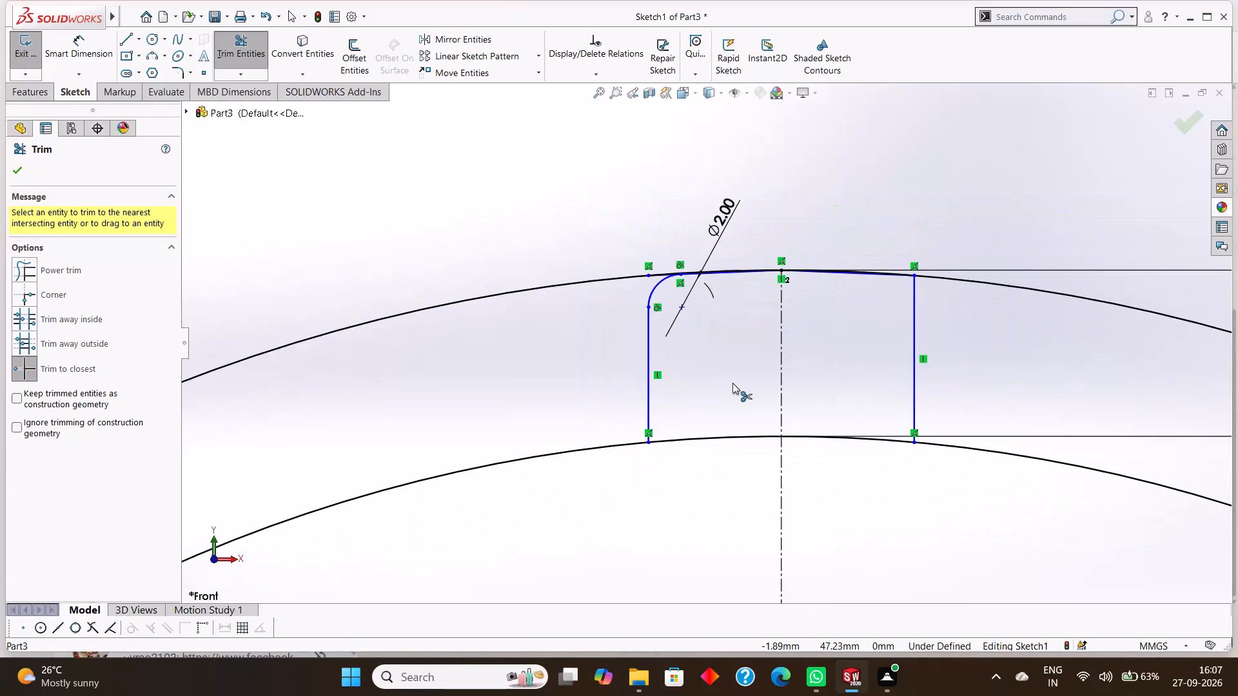
pyautogui.press('Escape')
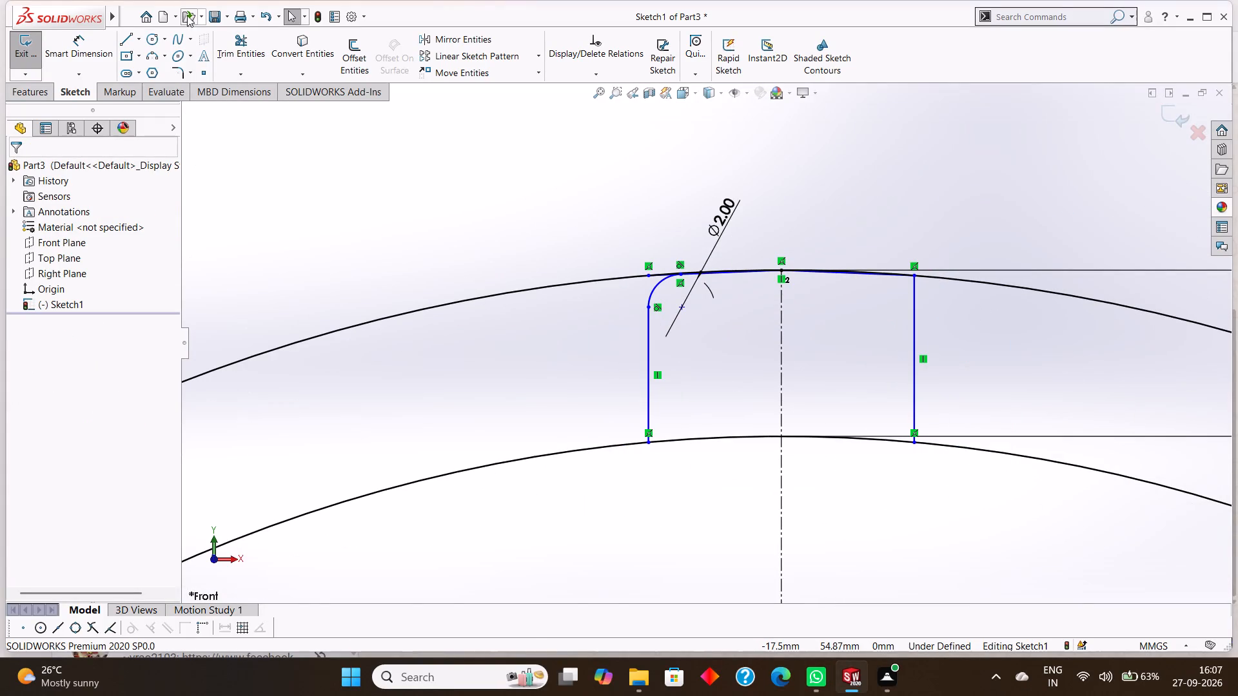
pyautogui.click(152, 39)
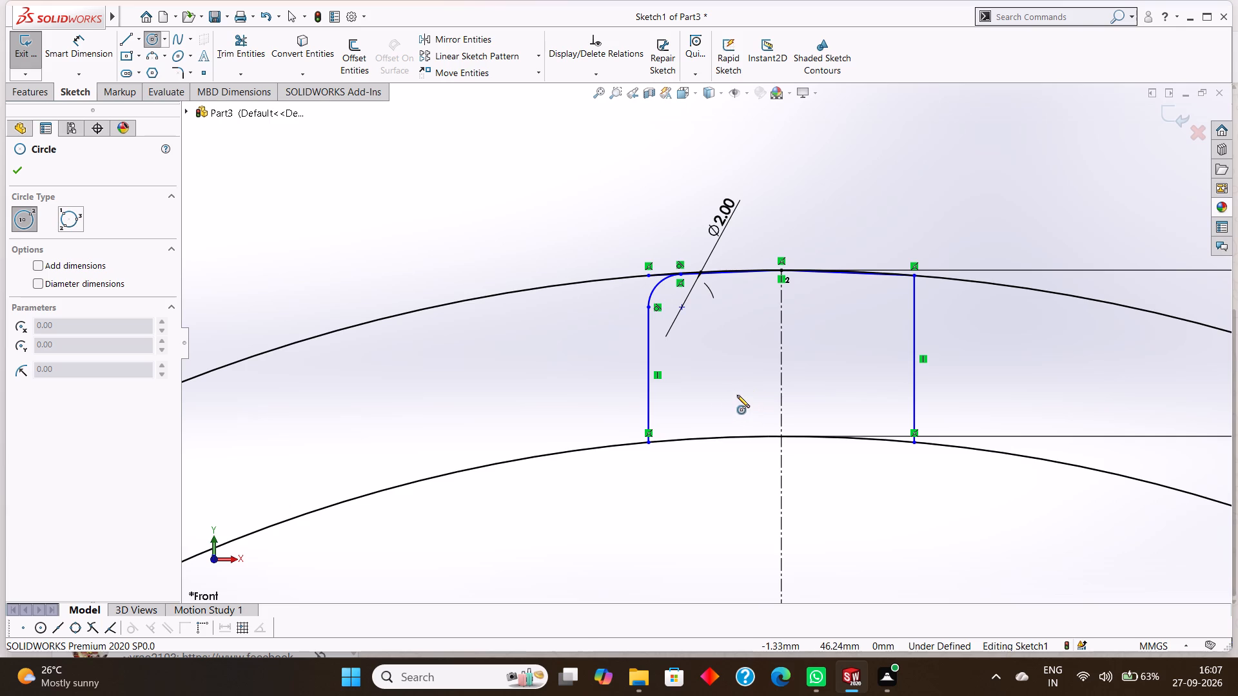
pyautogui.click(703, 404)
pyautogui.press('2')
pyautogui.press('Return')
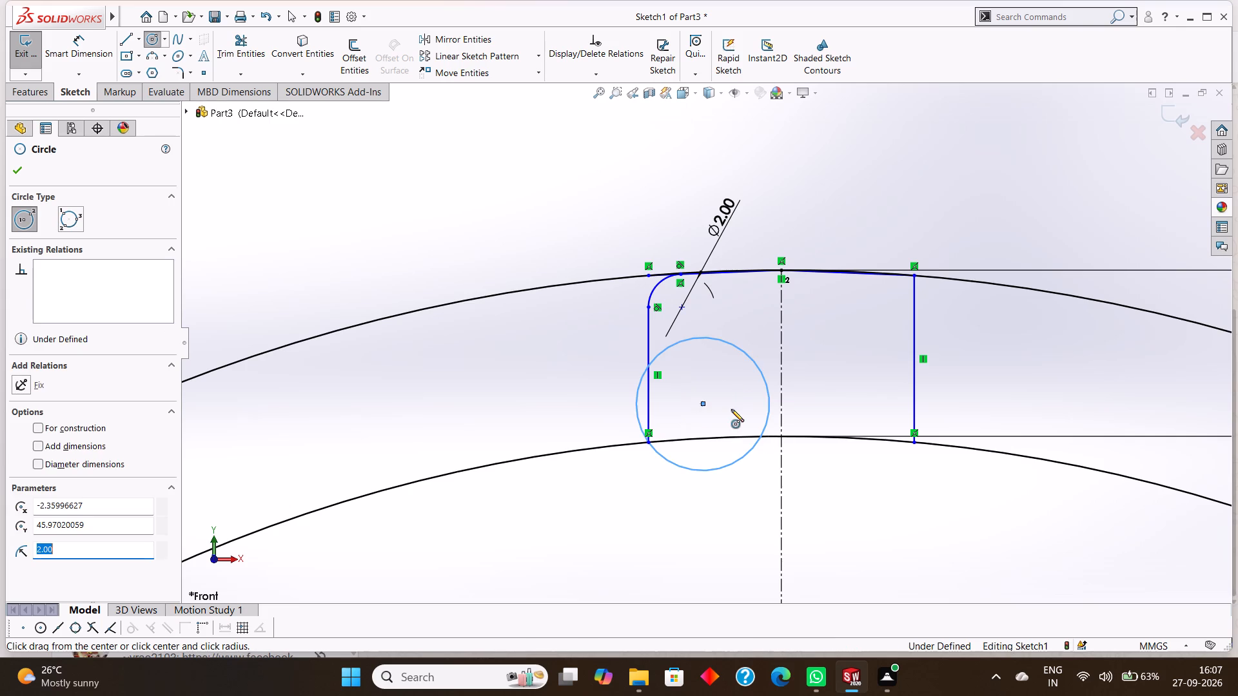
pyautogui.click(15, 171)
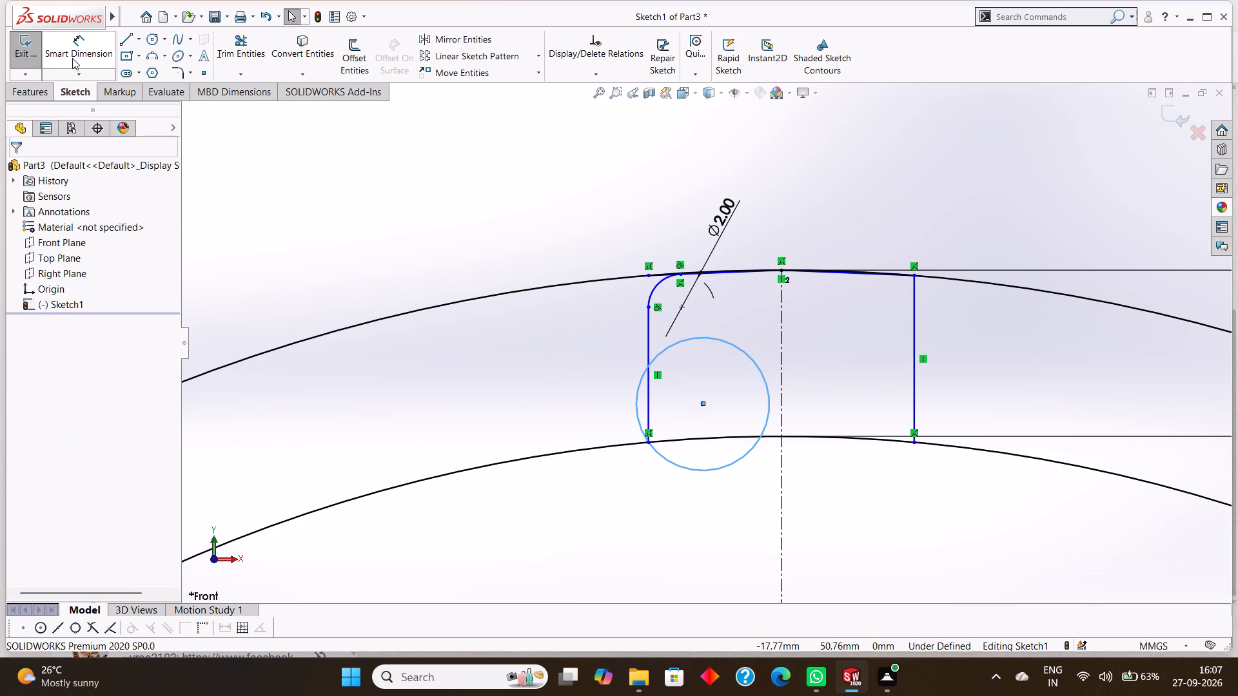
# Dimension the new lower circle's diameter as 4 mm.
pyautogui.click(77, 53)
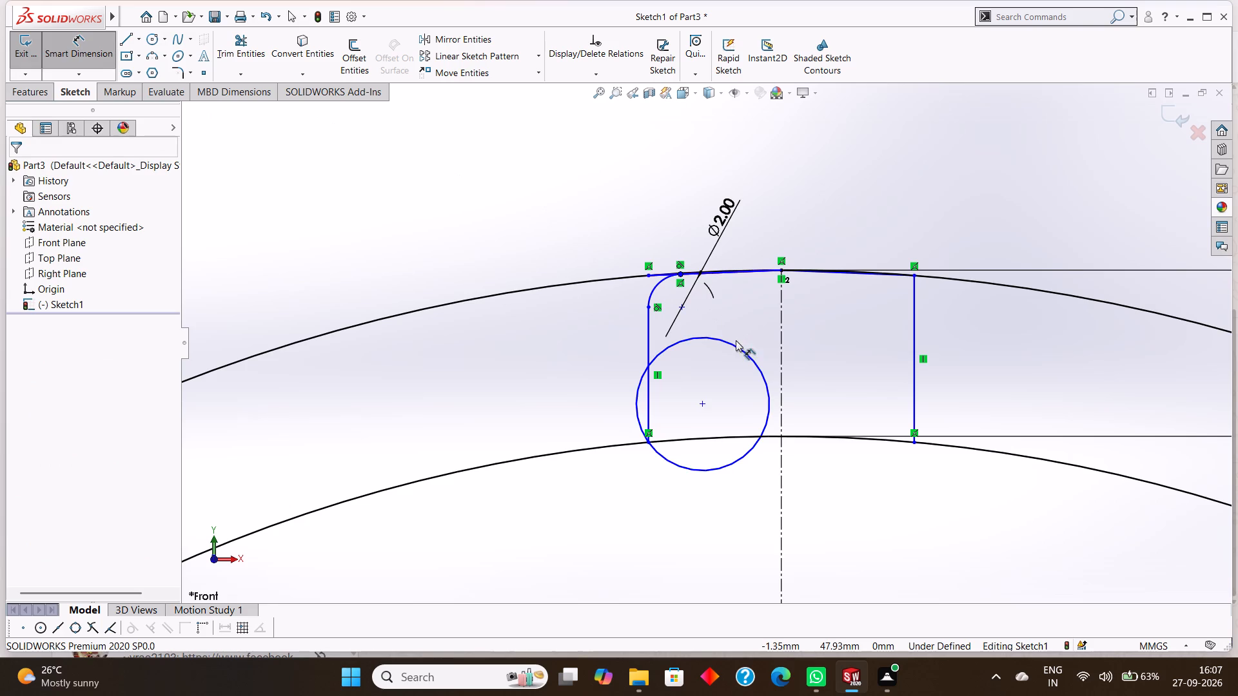
pyautogui.click(734, 344)
pyautogui.click(756, 322)
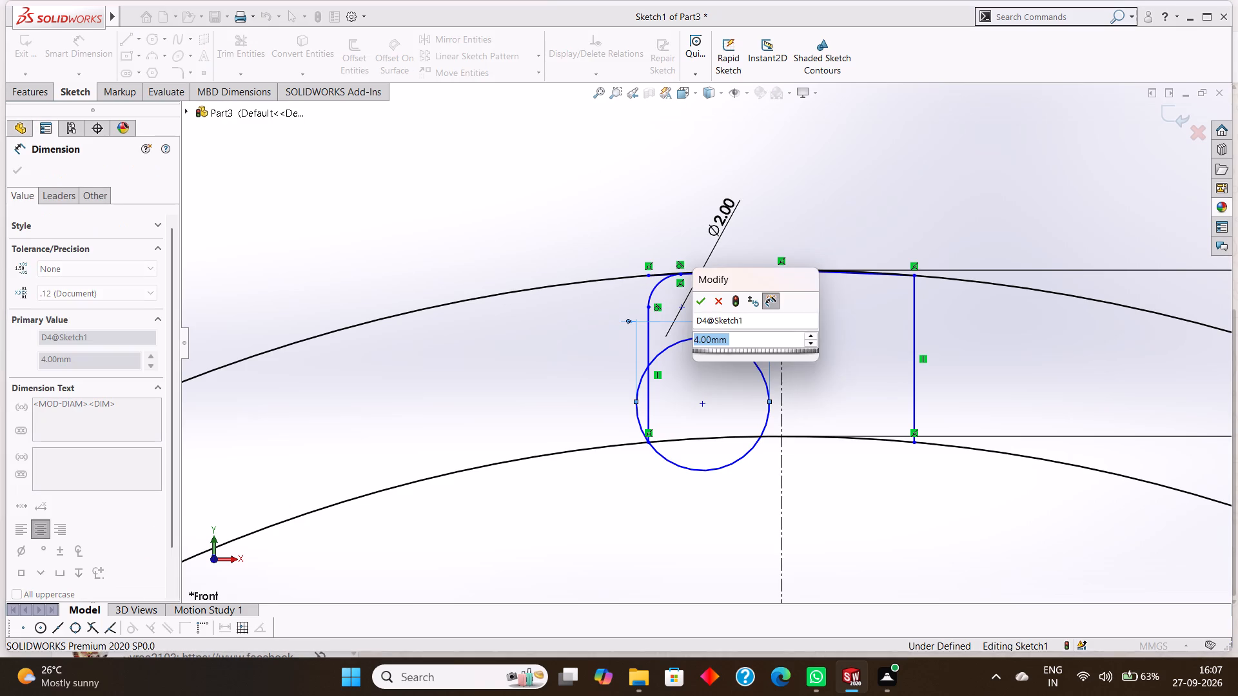
pyautogui.click(702, 301)
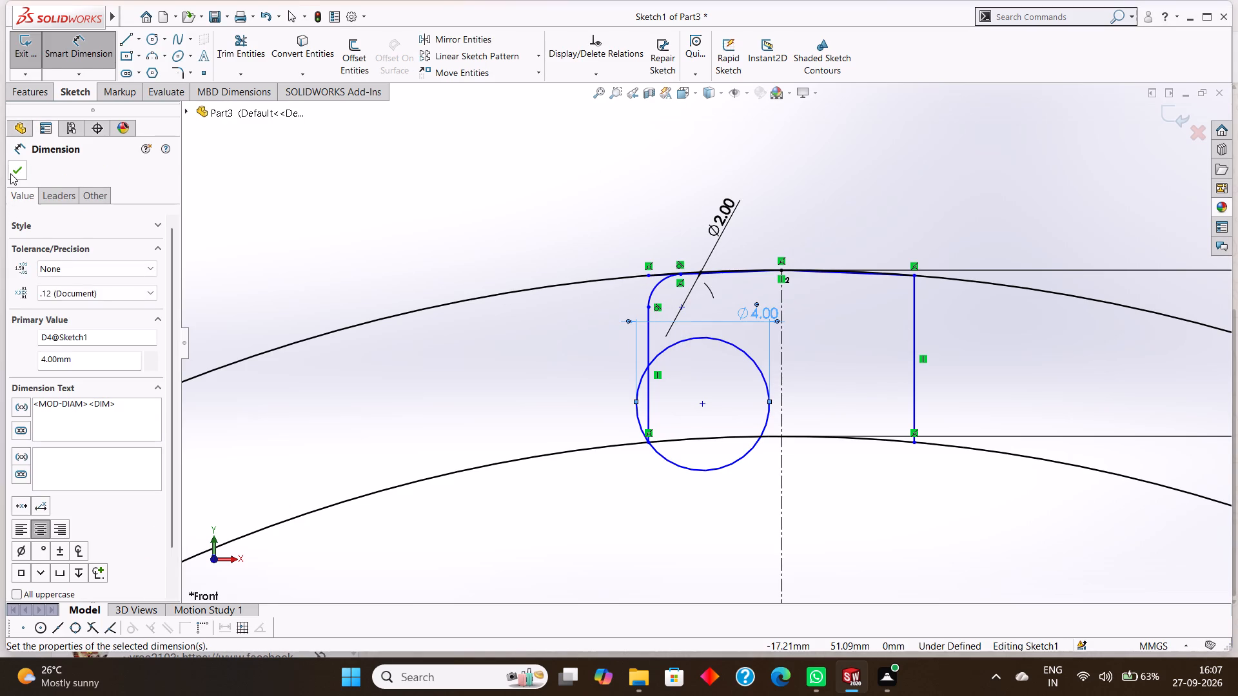
pyautogui.click(10, 173)
pyautogui.press('Escape')
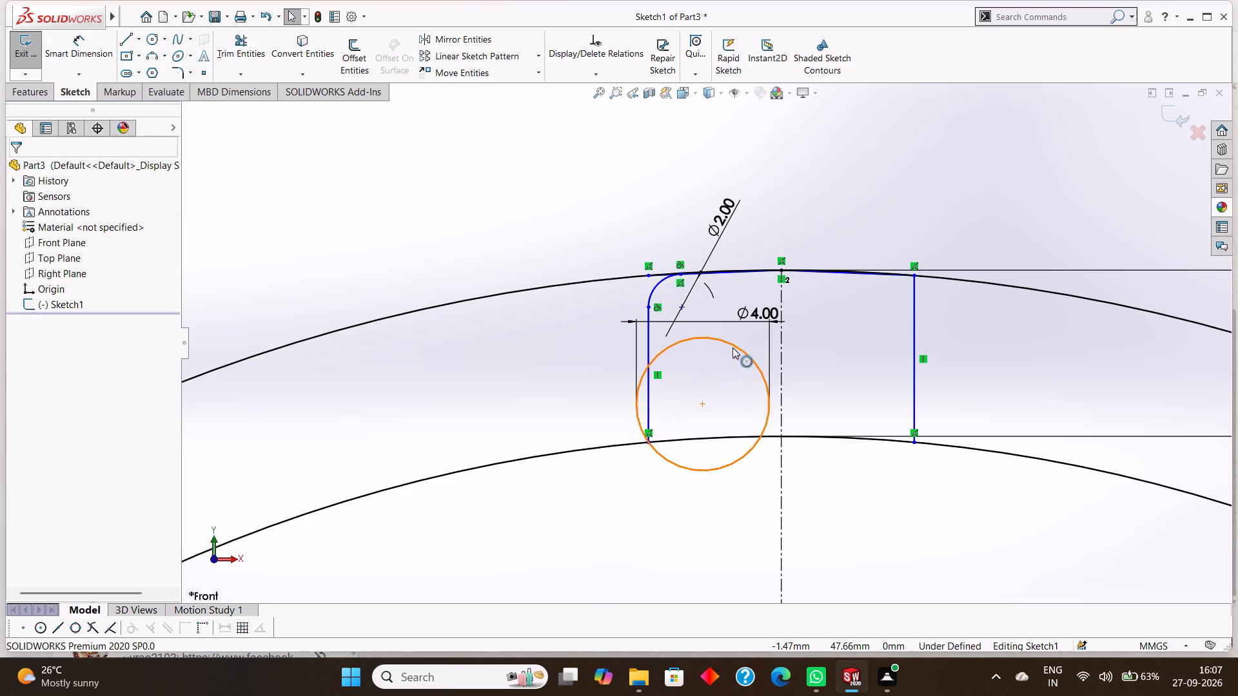
# Add a tangent relation between the 4 mm circle and the notch's negative-X vertical line.
pyautogui.click(732, 341)
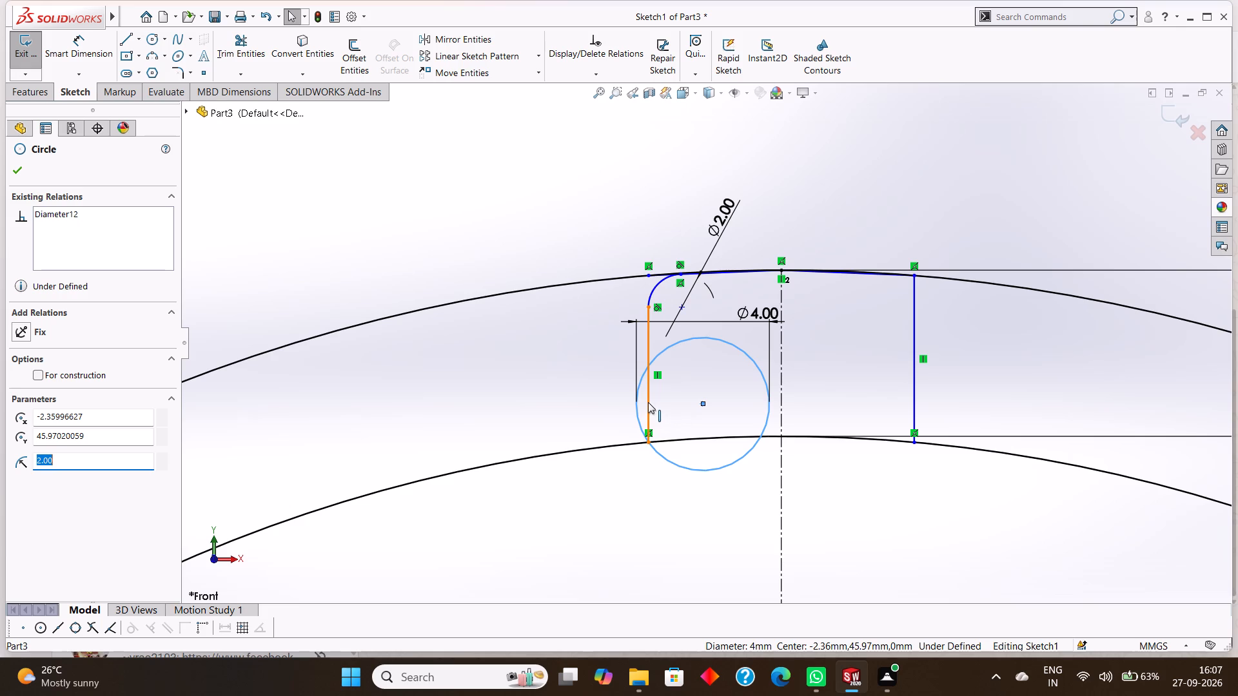
pyautogui.keyDown('ctrl'); pyautogui.click(648, 402); pyautogui.keyUp('ctrl')
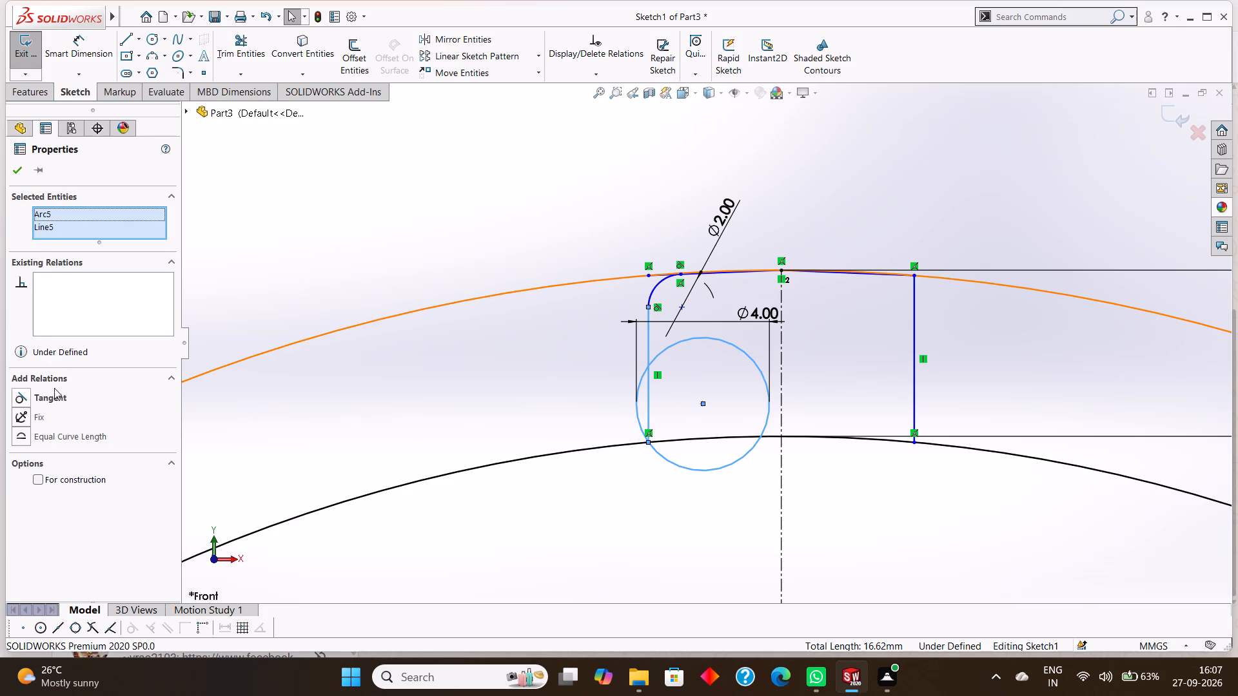
pyautogui.click(51, 391)
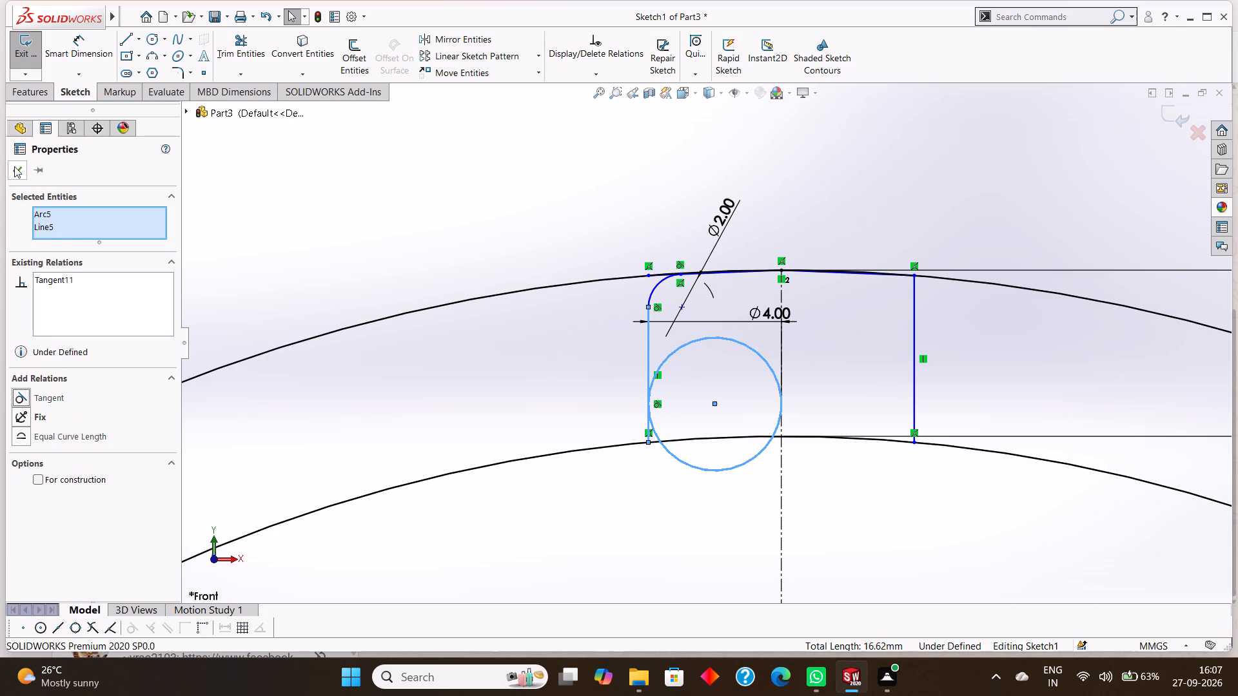
pyautogui.click(14, 166)
# Add a tangent relation between the 4 mm circle and the 90 mm inner circle.
pyautogui.click(708, 338)
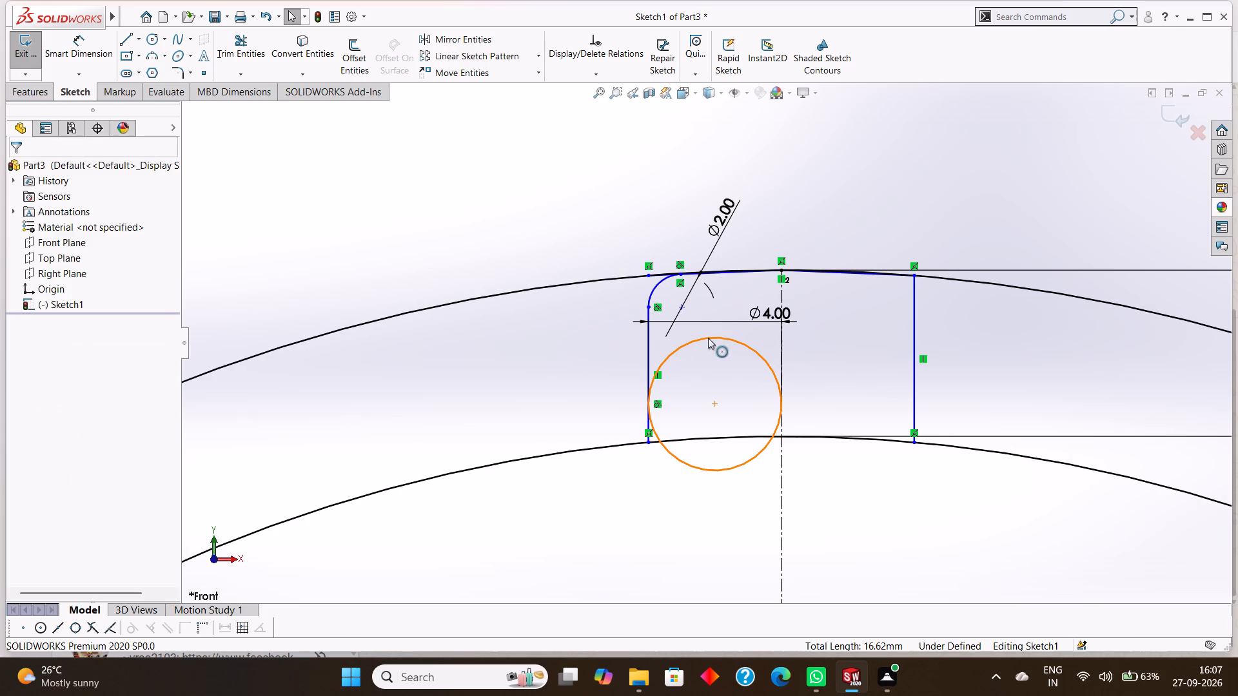
pyautogui.keyDown('ctrl'); pyautogui.click(700, 440); pyautogui.keyUp('ctrl')
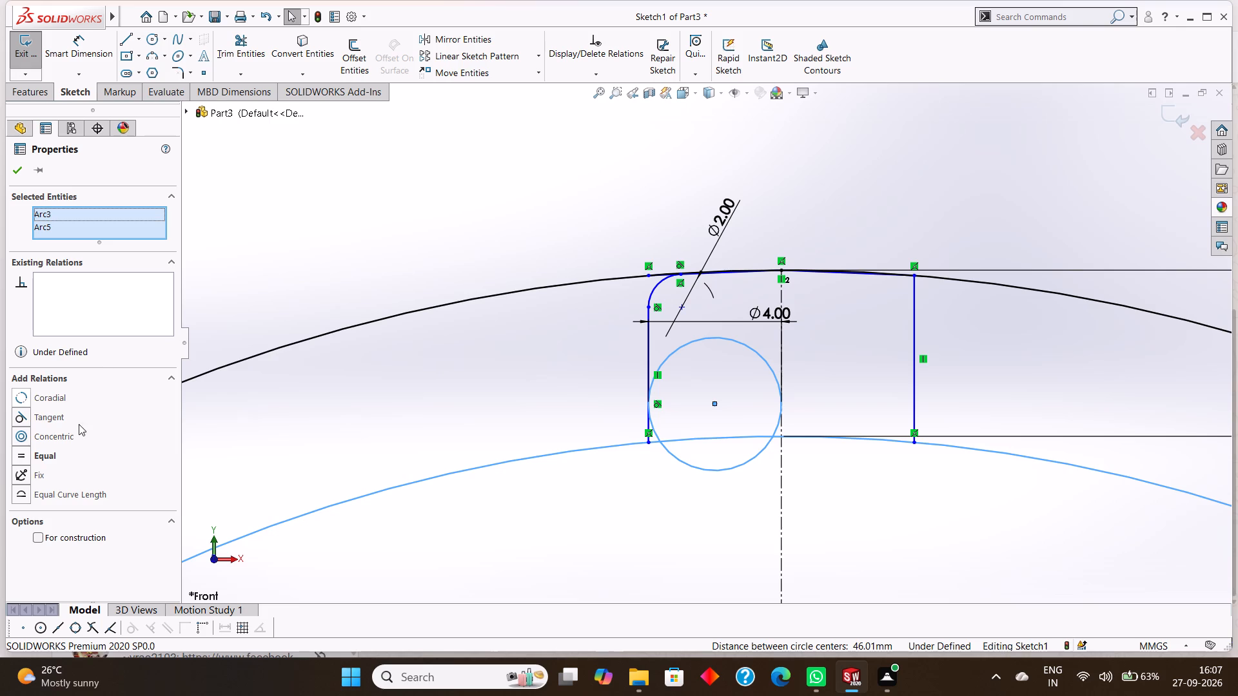
pyautogui.click(58, 416)
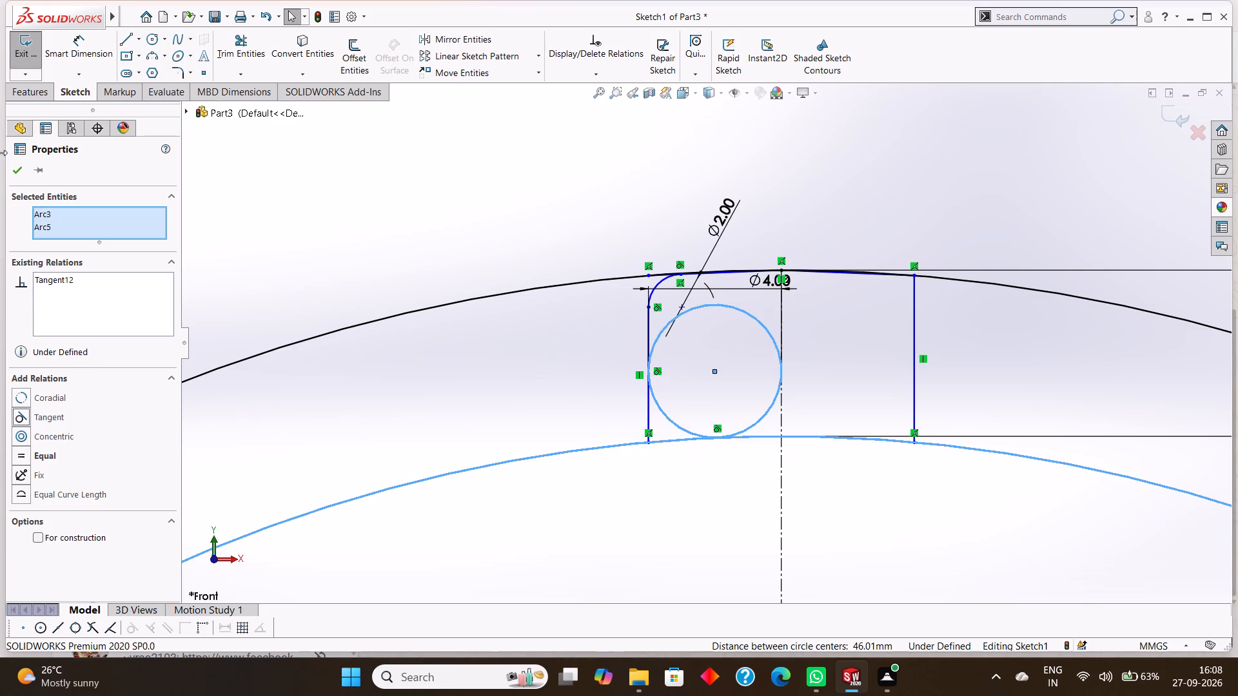
pyautogui.click(16, 175)
# Trim the 4 mm circle to its lower negative-X corner arc and remove the vertical line's end below it, using Trim to closest.
pyautogui.click(224, 42)
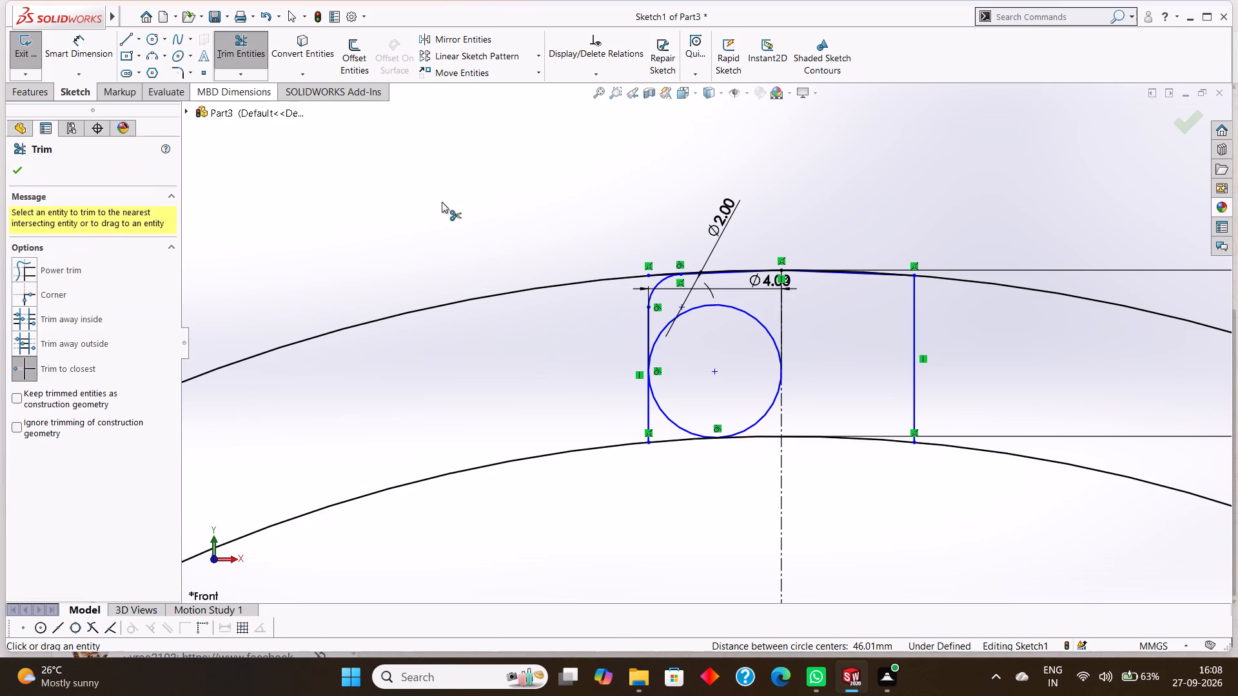
pyautogui.click(727, 306)
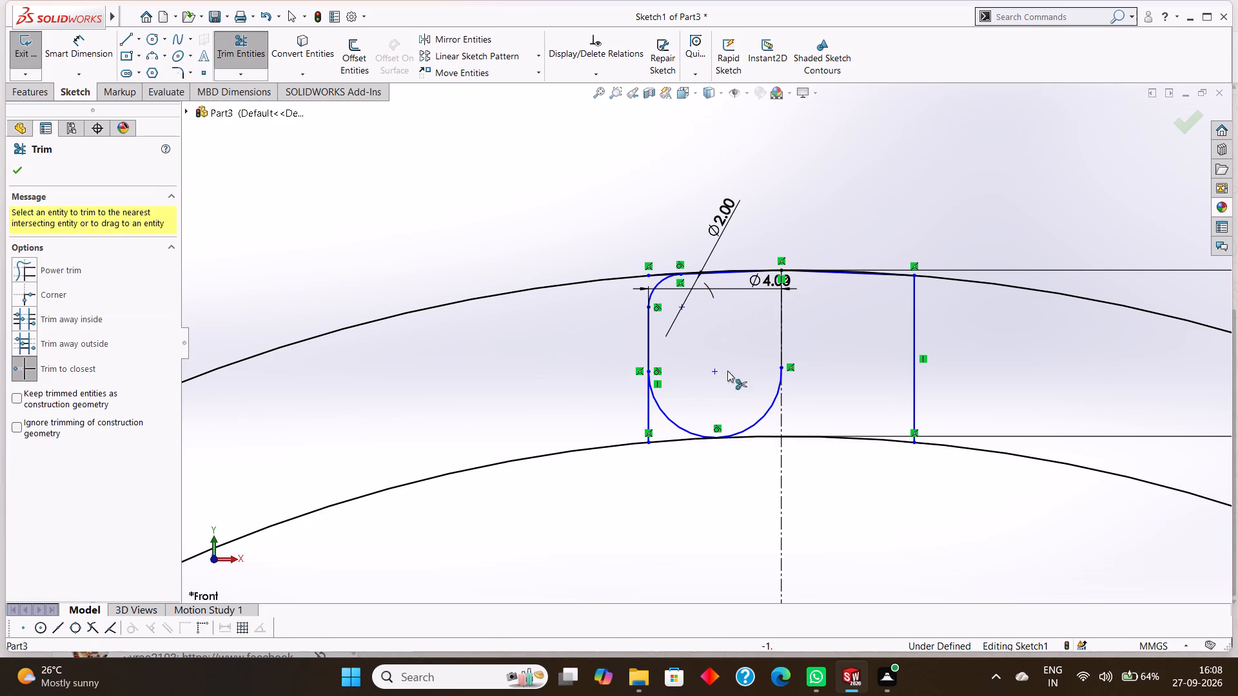
pyautogui.click(765, 416)
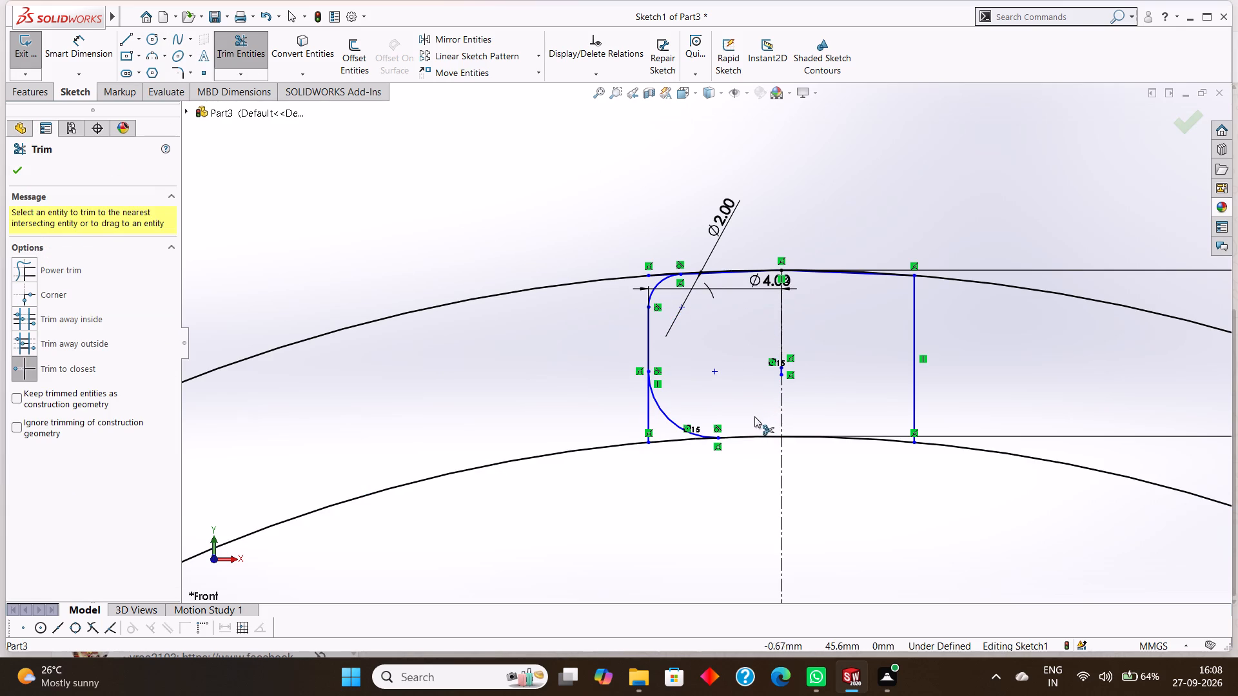
pyautogui.click(649, 409)
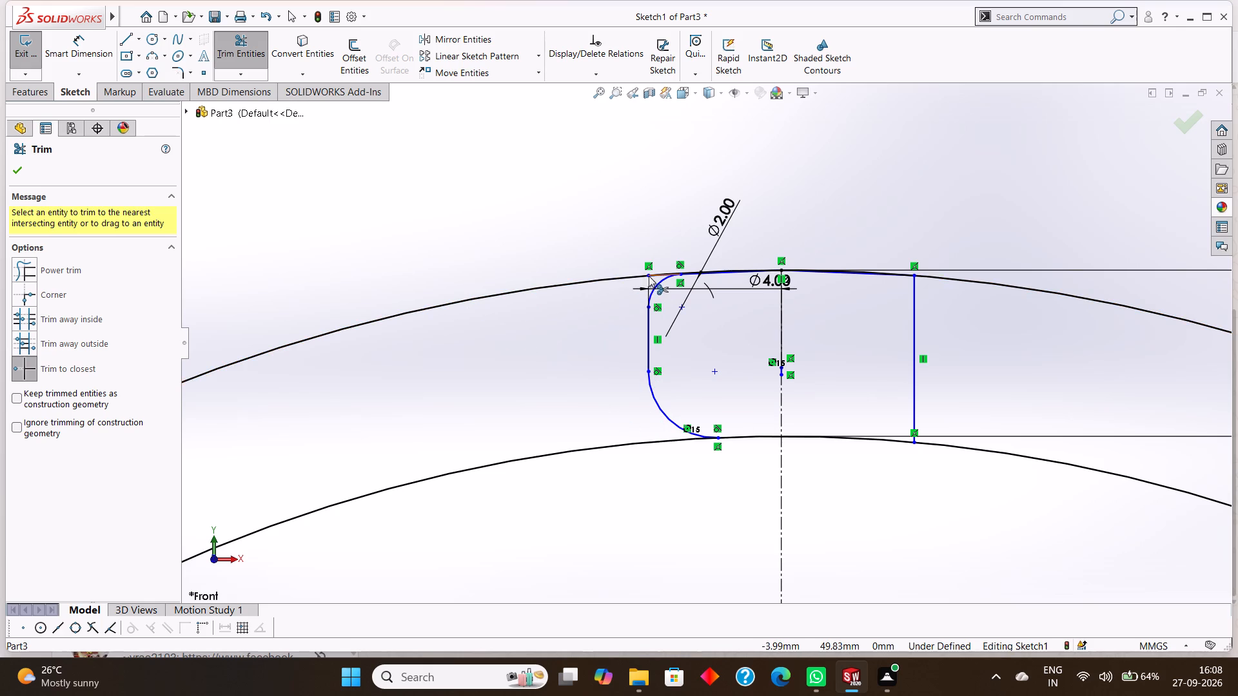
pyautogui.scroll(4, 649, 276)
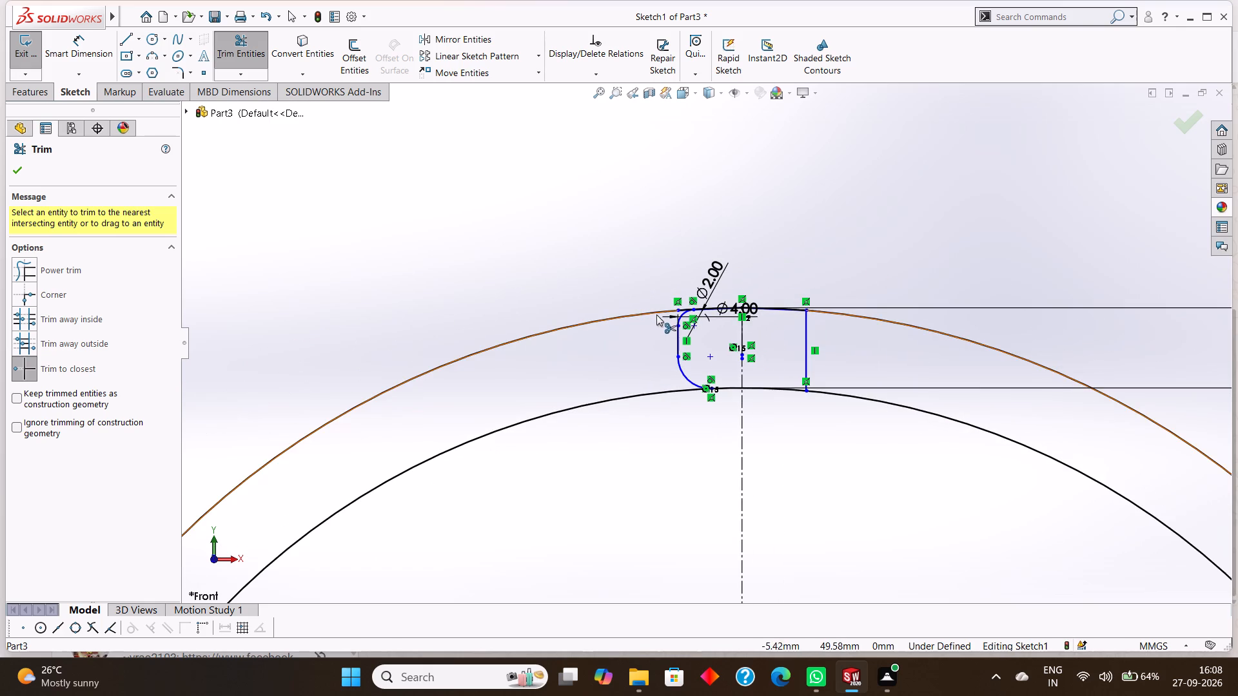
pyautogui.scroll(-5, 671, 314)
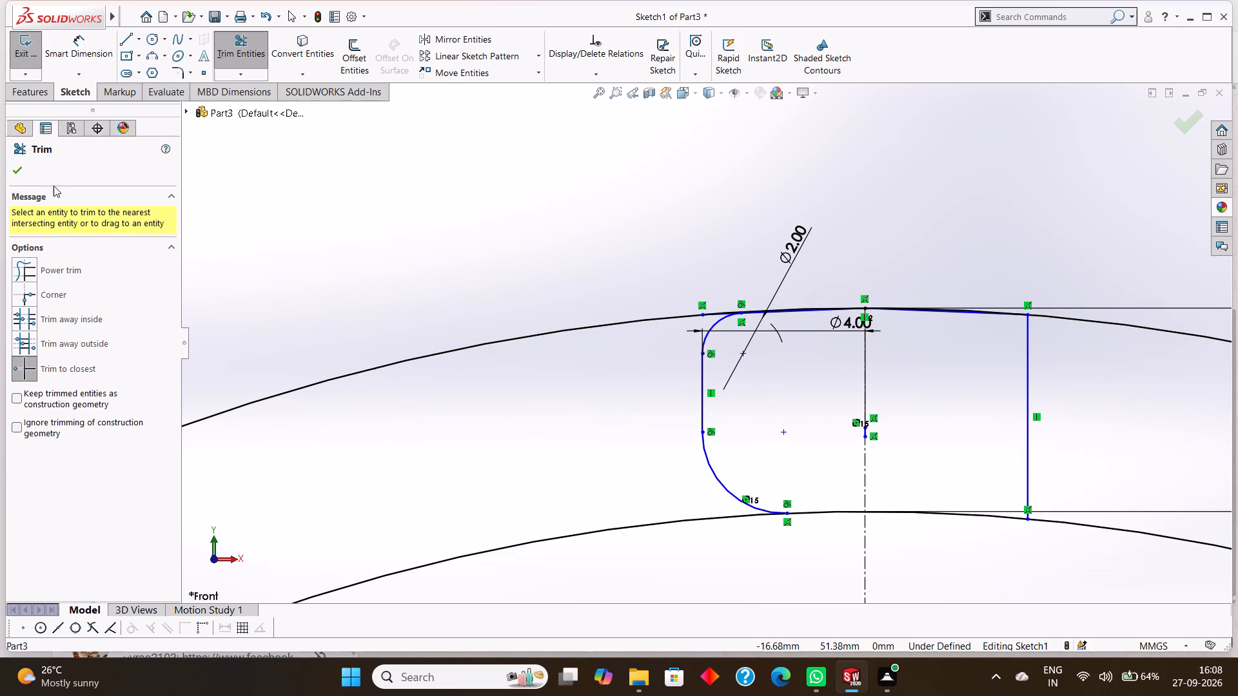
pyautogui.click(18, 165)
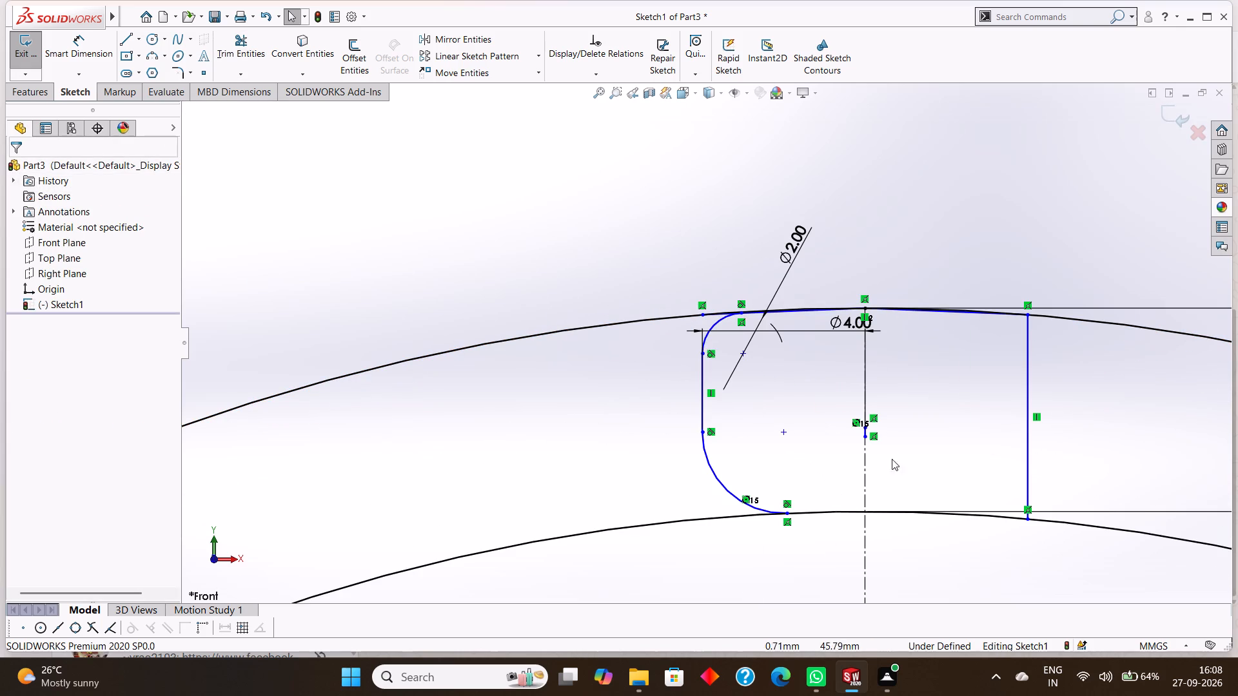
# Draw a vertical line from the notch's negative-X top corner down to the lower end of the 2 mm corner arc.
pyautogui.click(133, 40)
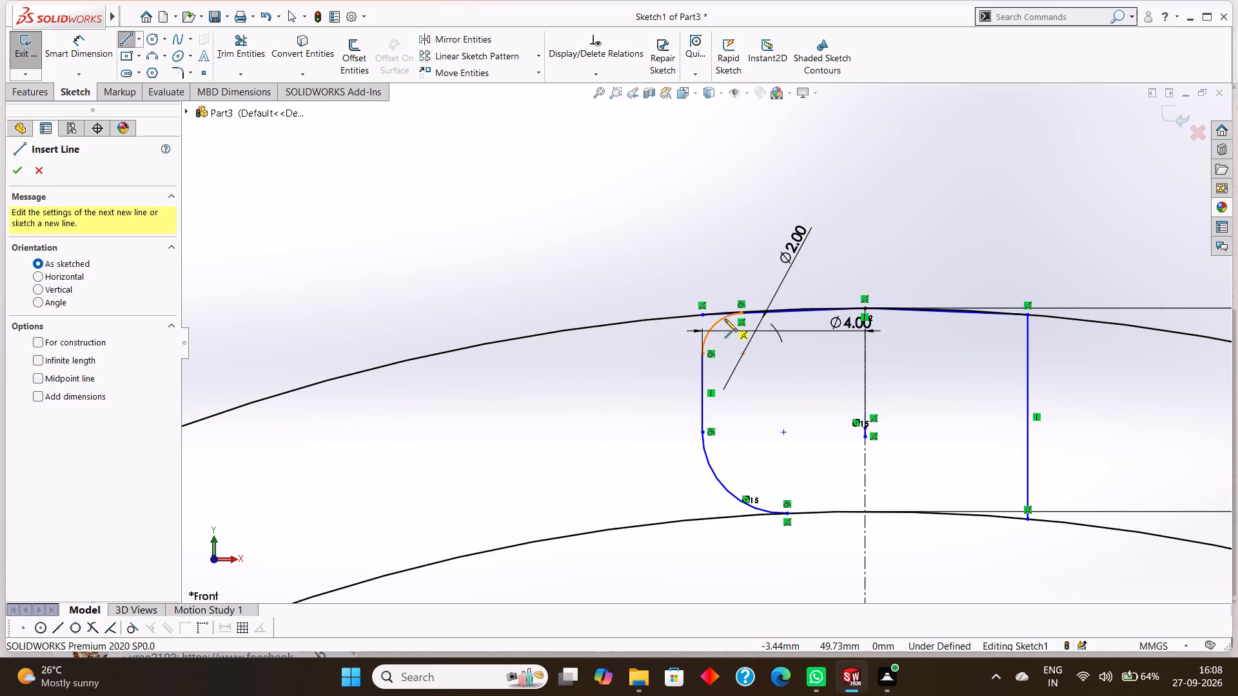
pyautogui.scroll(-6, 725, 319)
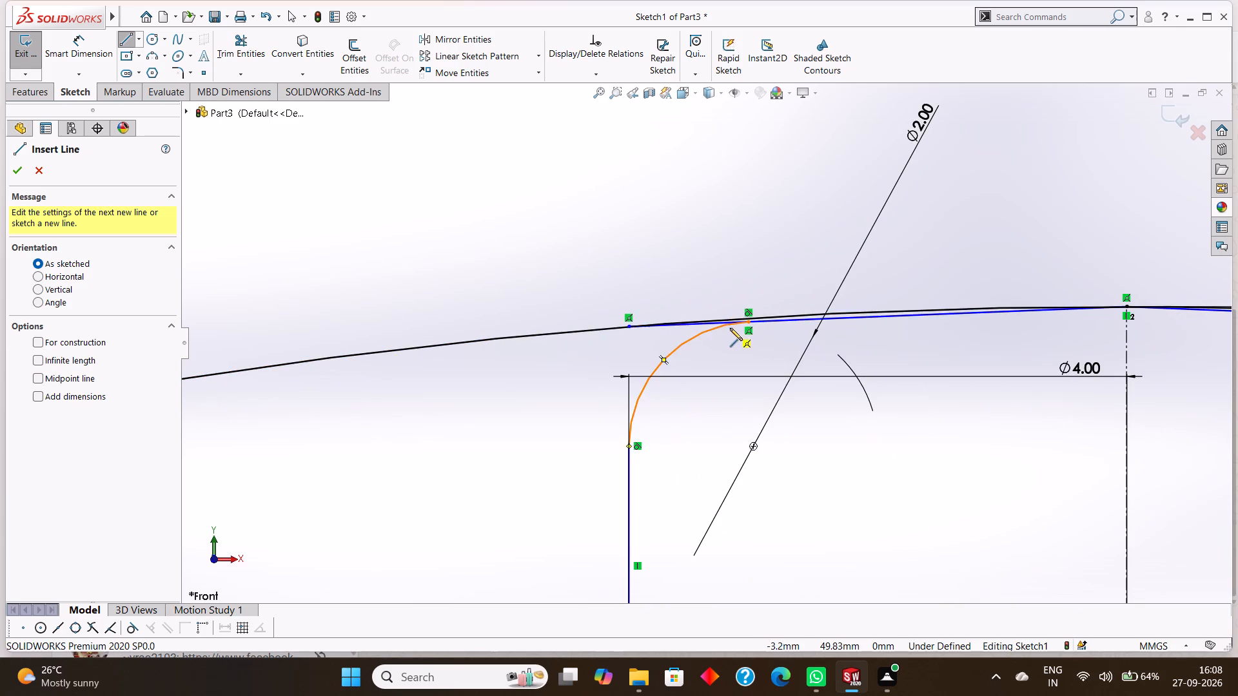
pyautogui.click(631, 328)
pyautogui.click(631, 447)
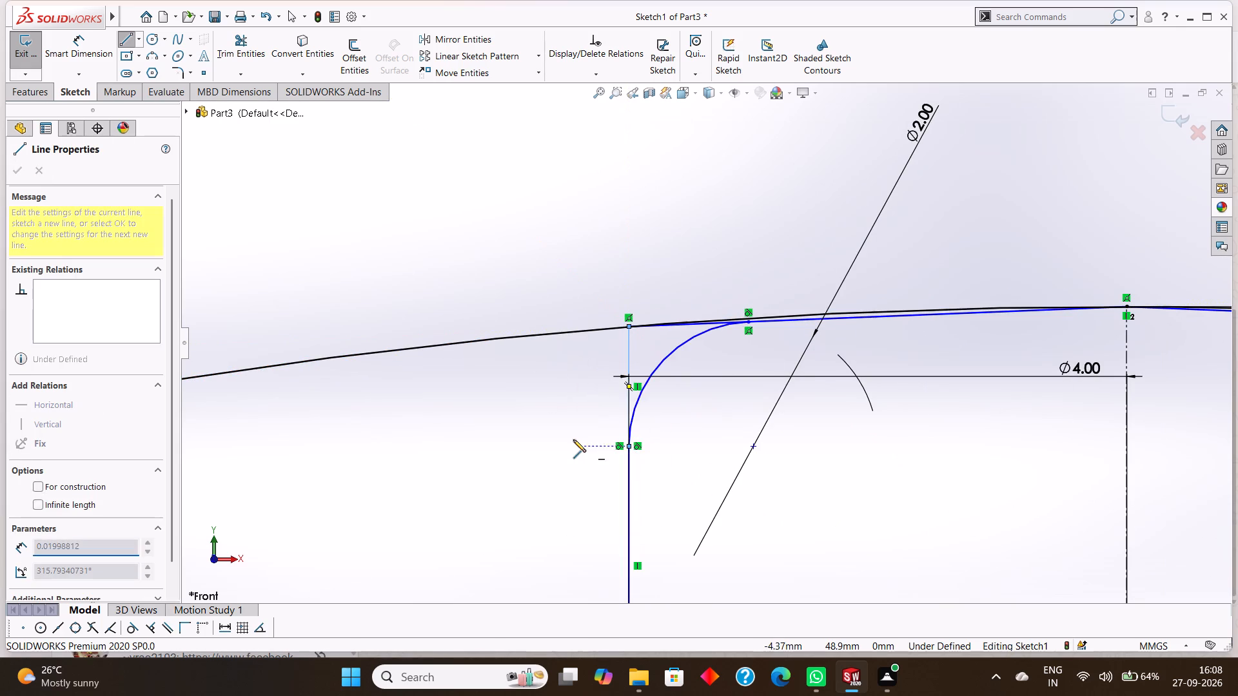
pyautogui.rightClick(571, 436)
pyautogui.click(602, 441)
# Draw a short vertical line upward from the notch's negative-X top corner, extending outside the outer circle.
pyautogui.scroll(4, 953, 423)
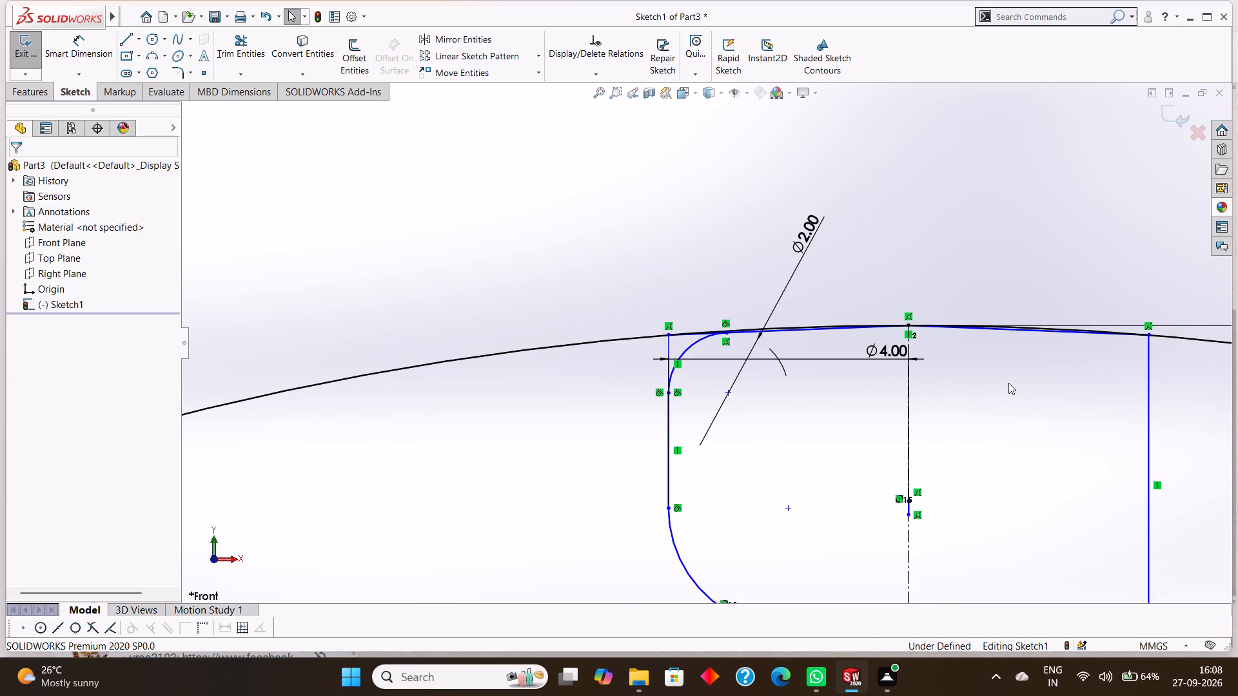
pyautogui.scroll(1, 1010, 382)
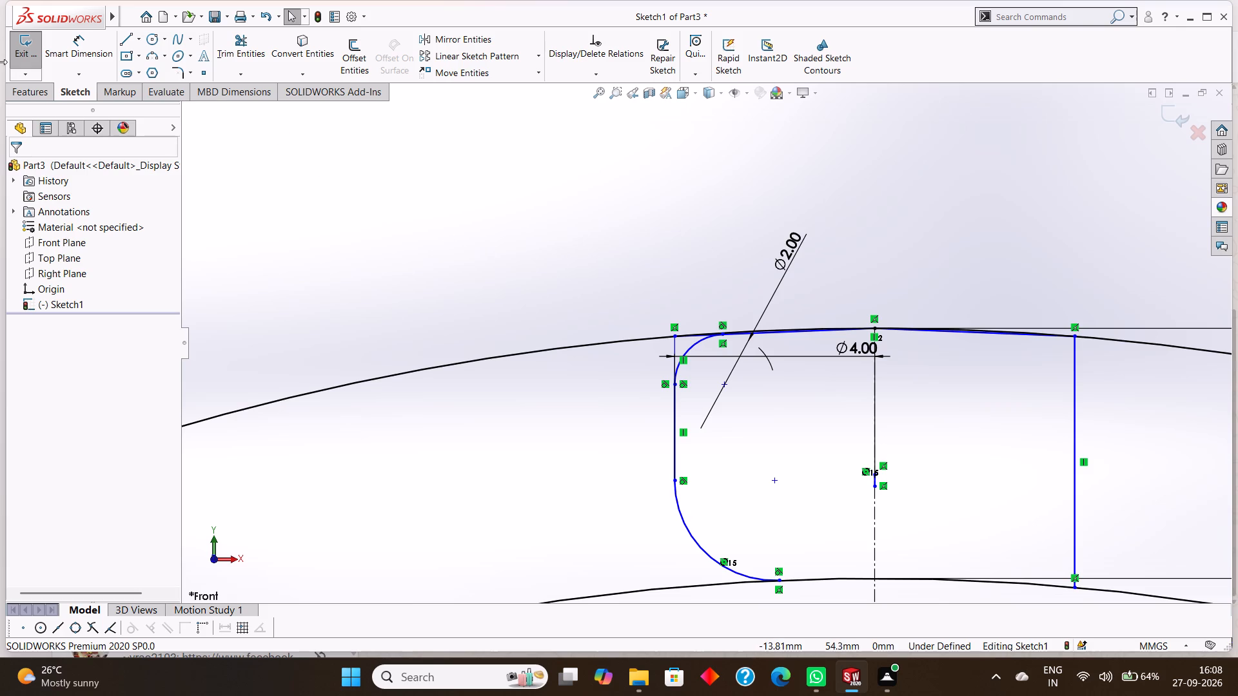
pyautogui.click(130, 40)
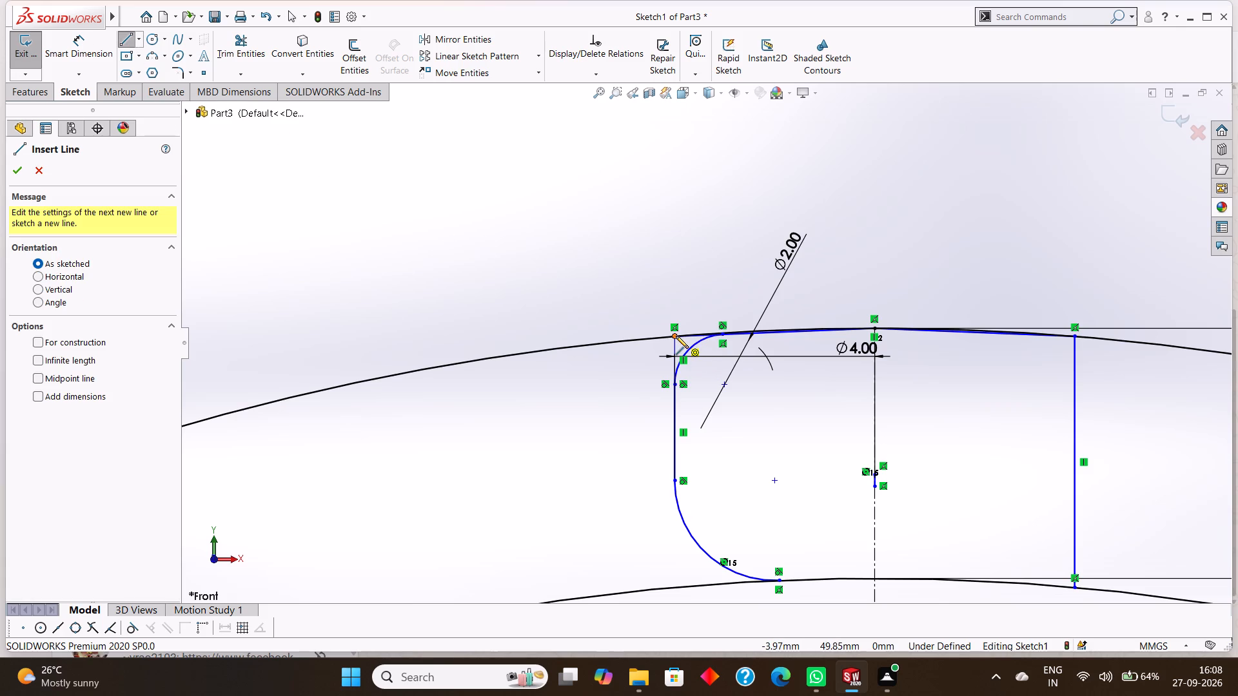
pyautogui.click(676, 336)
pyautogui.click(674, 263)
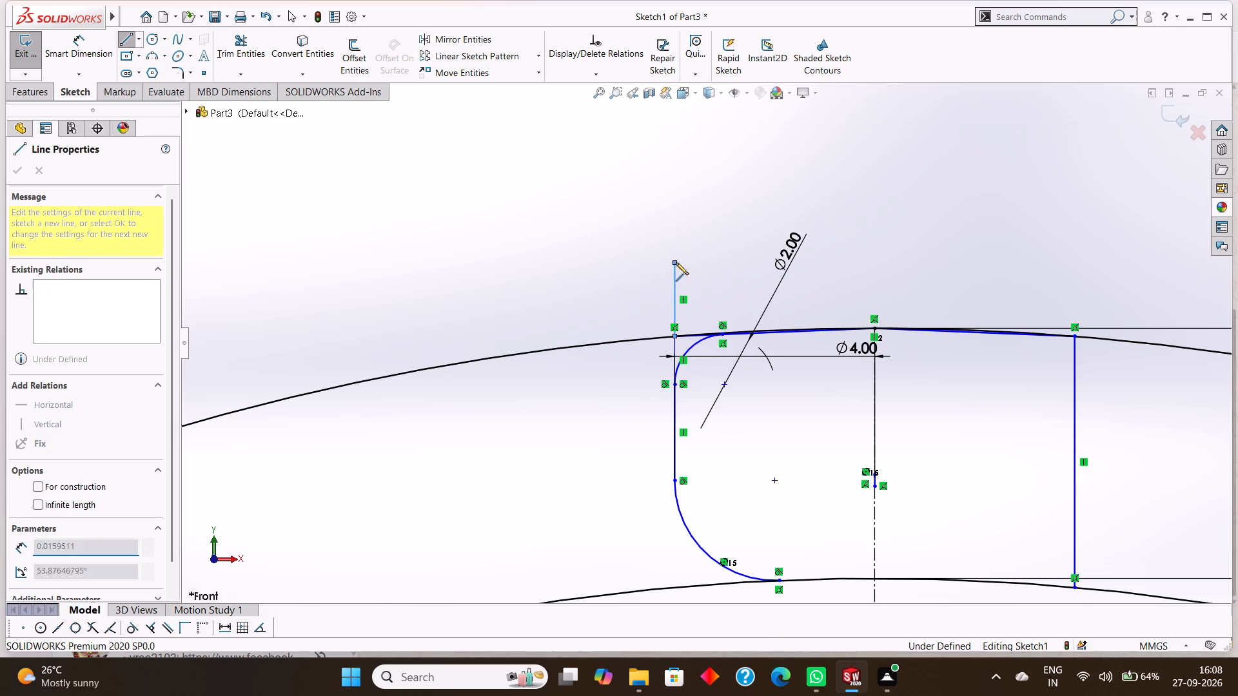
pyautogui.scroll(1, 687, 262)
pyautogui.rightClick(688, 260)
pyautogui.click(720, 264)
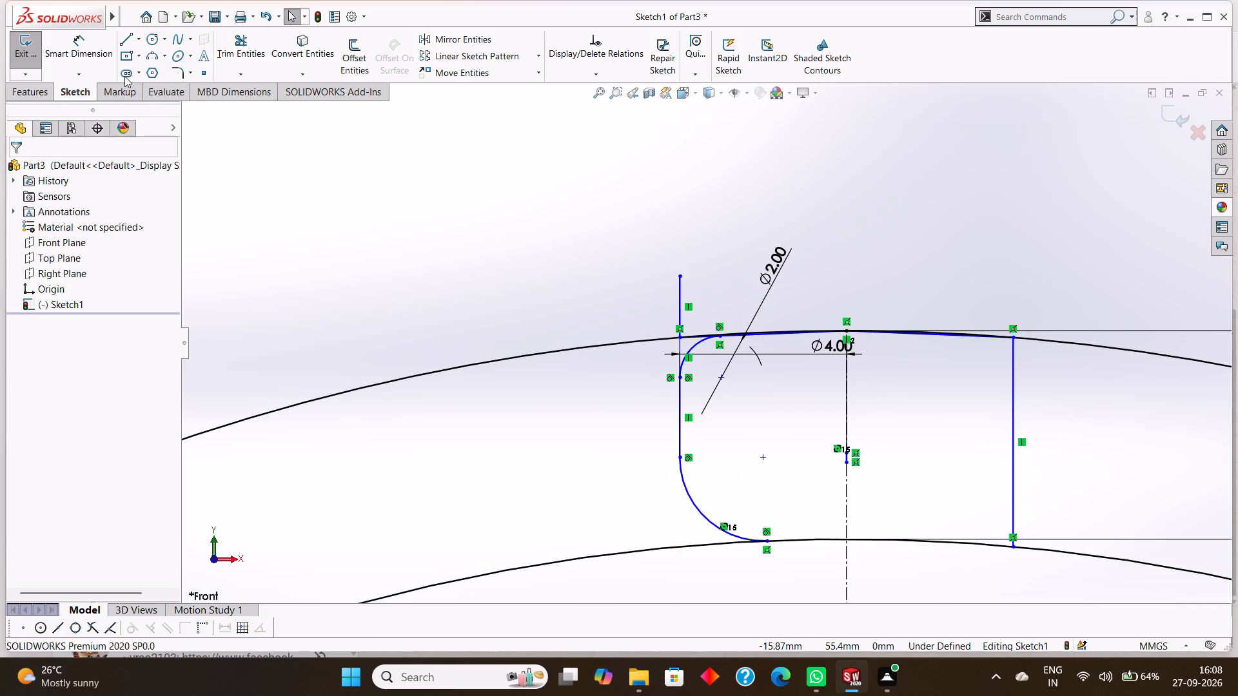
# Draw a vertical line about 1.5 mm long upward from the notch's positive-X top corner.
pyautogui.click(119, 34)
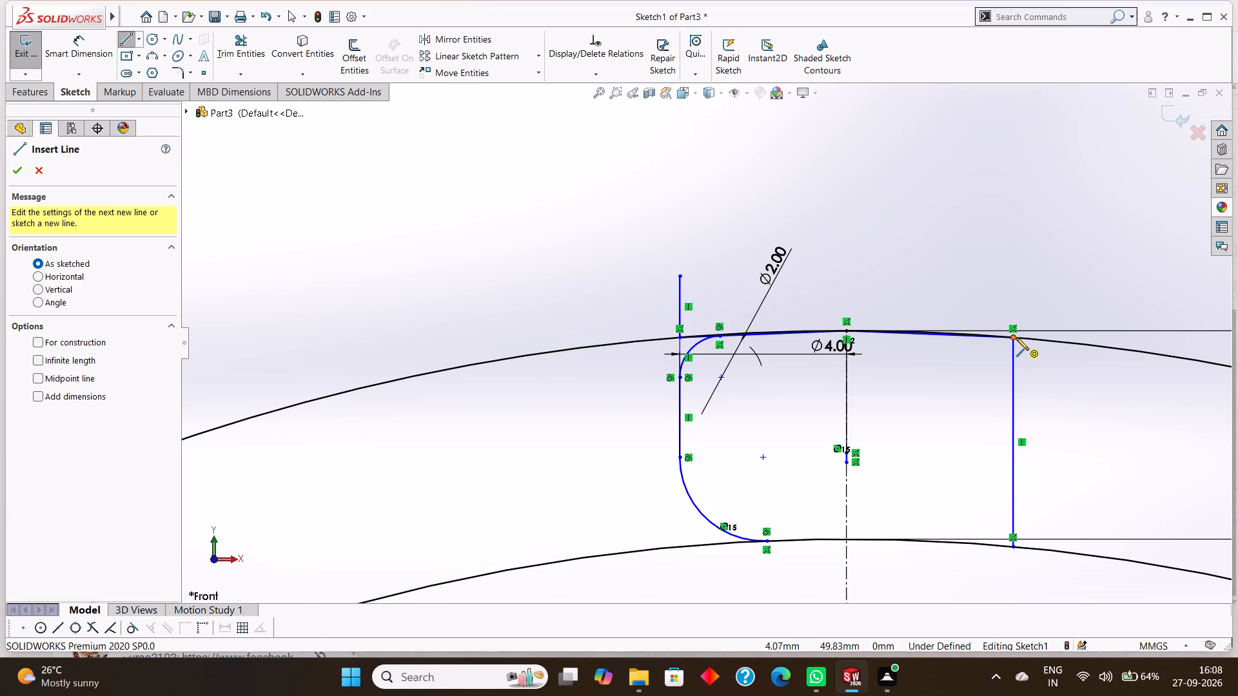
pyautogui.click(1011, 338)
pyautogui.click(1014, 275)
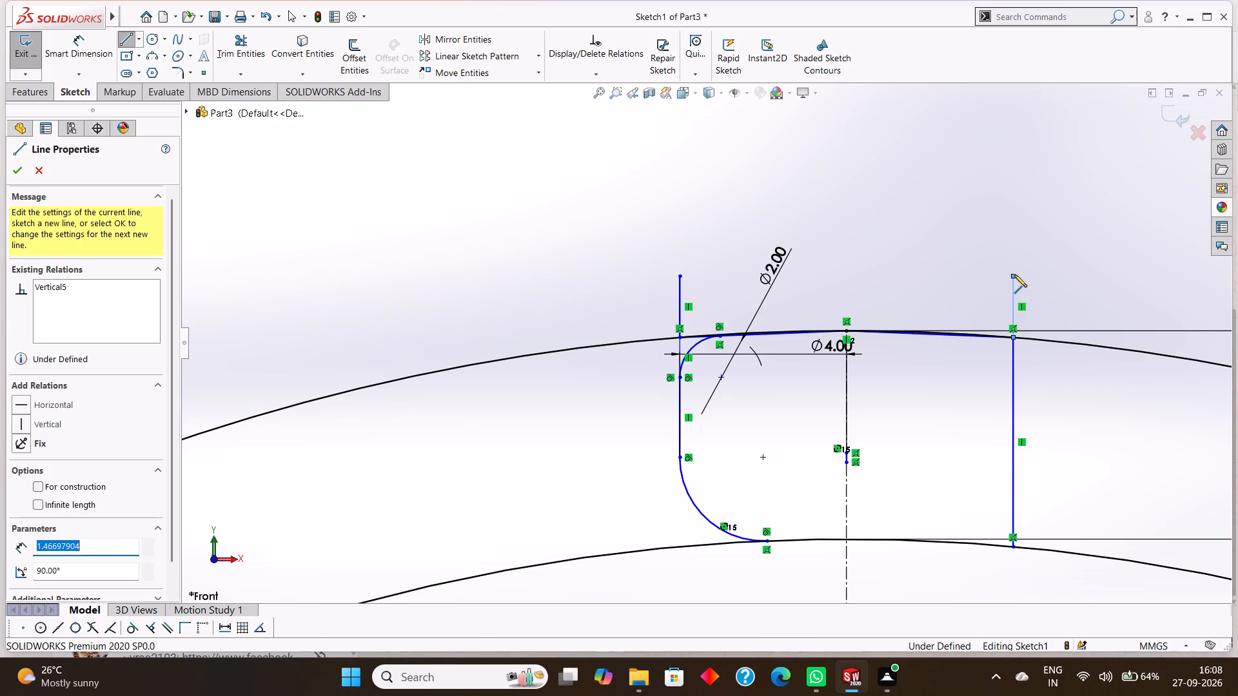
pyautogui.rightClick(1014, 275)
pyautogui.click(1052, 284)
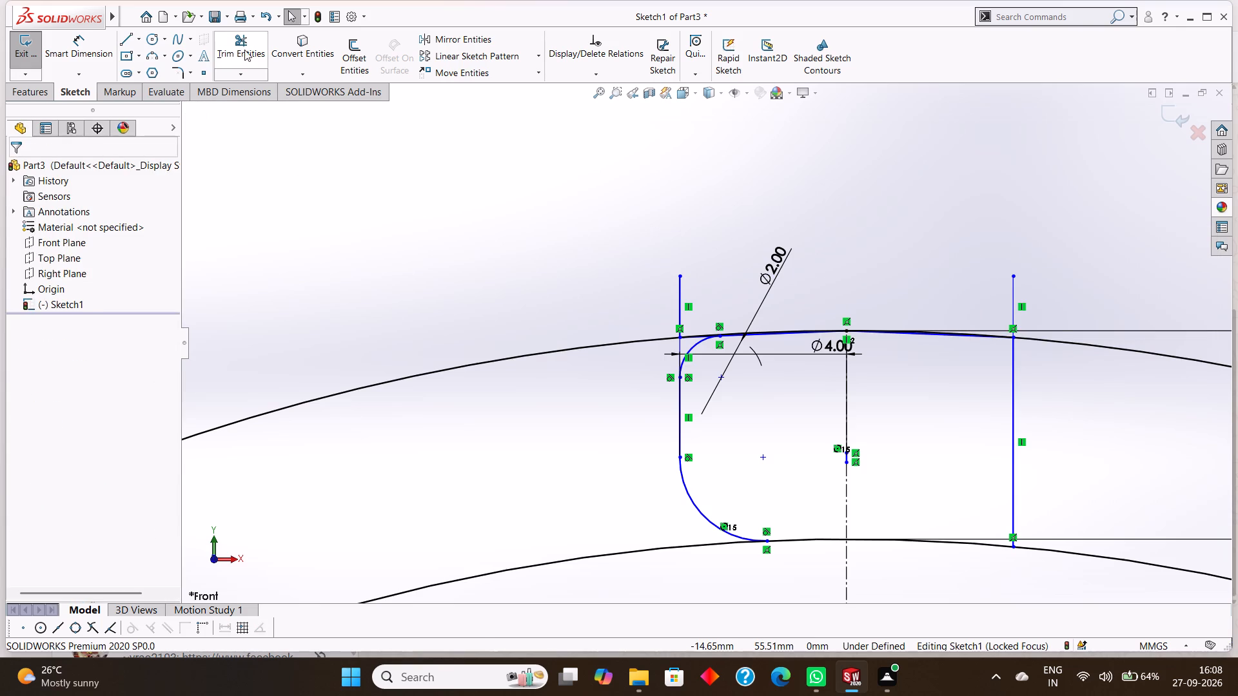
# Trim the outer circle's segment between the notch's negative-X top corner and the top centre point, using Trim to closest.
pyautogui.click(244, 50)
pyautogui.scroll(-5, 763, 371)
pyautogui.scroll(-4, 727, 265)
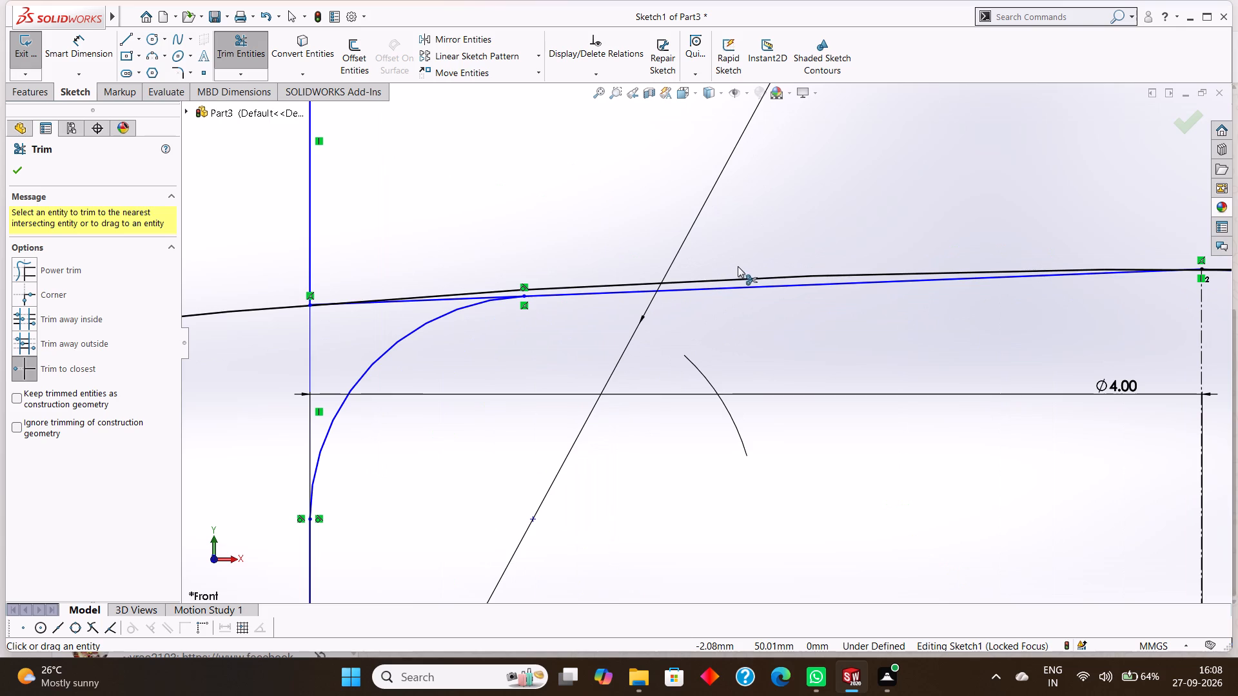
pyautogui.scroll(-6, 749, 277)
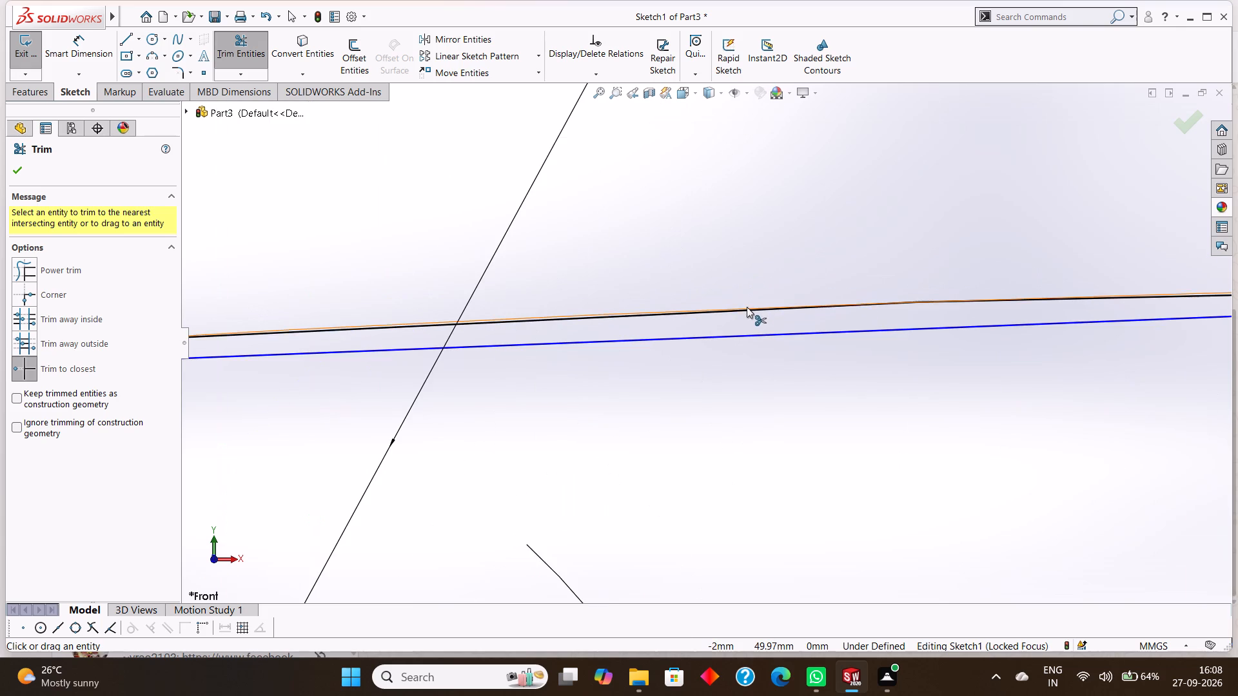
pyautogui.click(747, 307)
pyautogui.scroll(19, 769, 371)
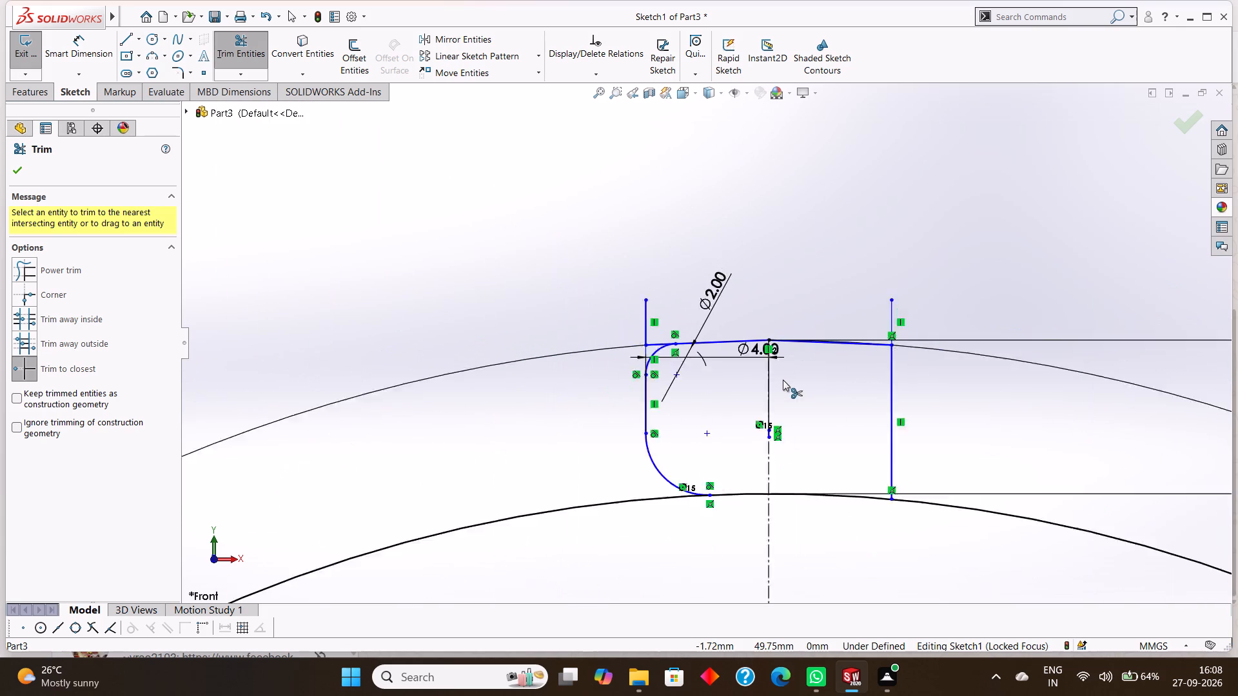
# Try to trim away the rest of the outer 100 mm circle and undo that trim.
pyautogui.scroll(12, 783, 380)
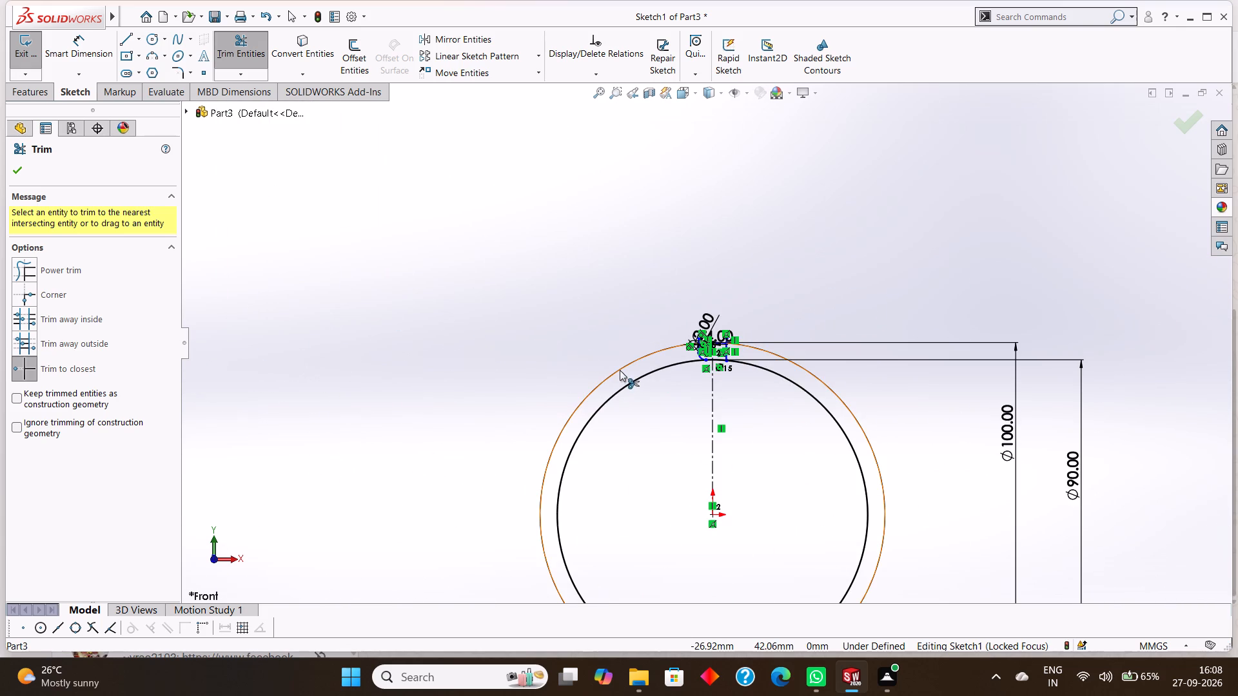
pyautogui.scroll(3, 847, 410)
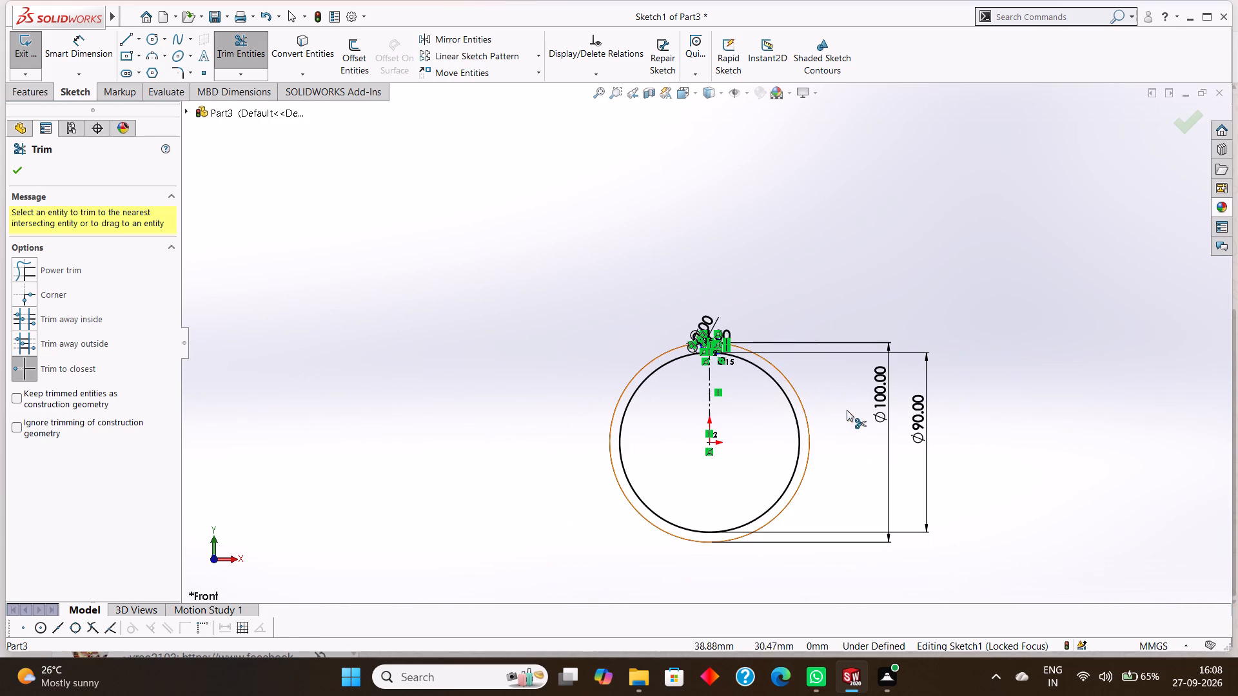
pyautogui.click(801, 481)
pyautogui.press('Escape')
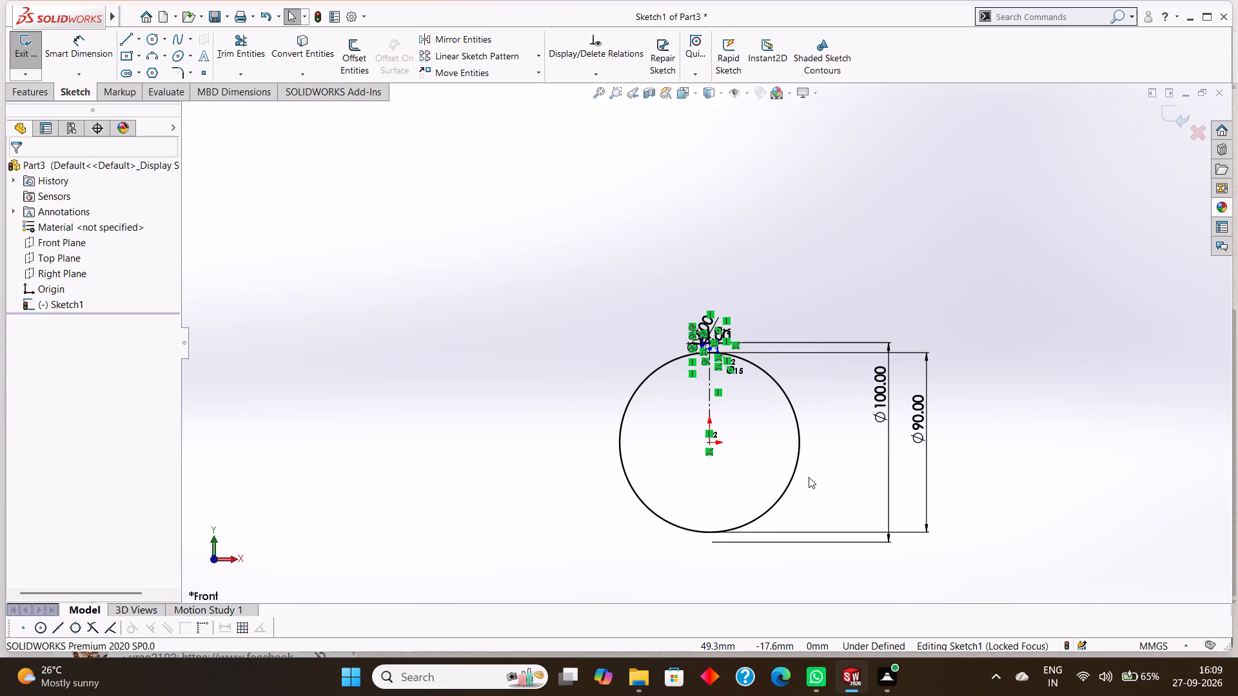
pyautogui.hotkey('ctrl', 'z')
# Trim the outer circle's segment between the top centre point and the notch's positive-X top corner, using Trim to closest.
pyautogui.scroll(-12, 716, 356)
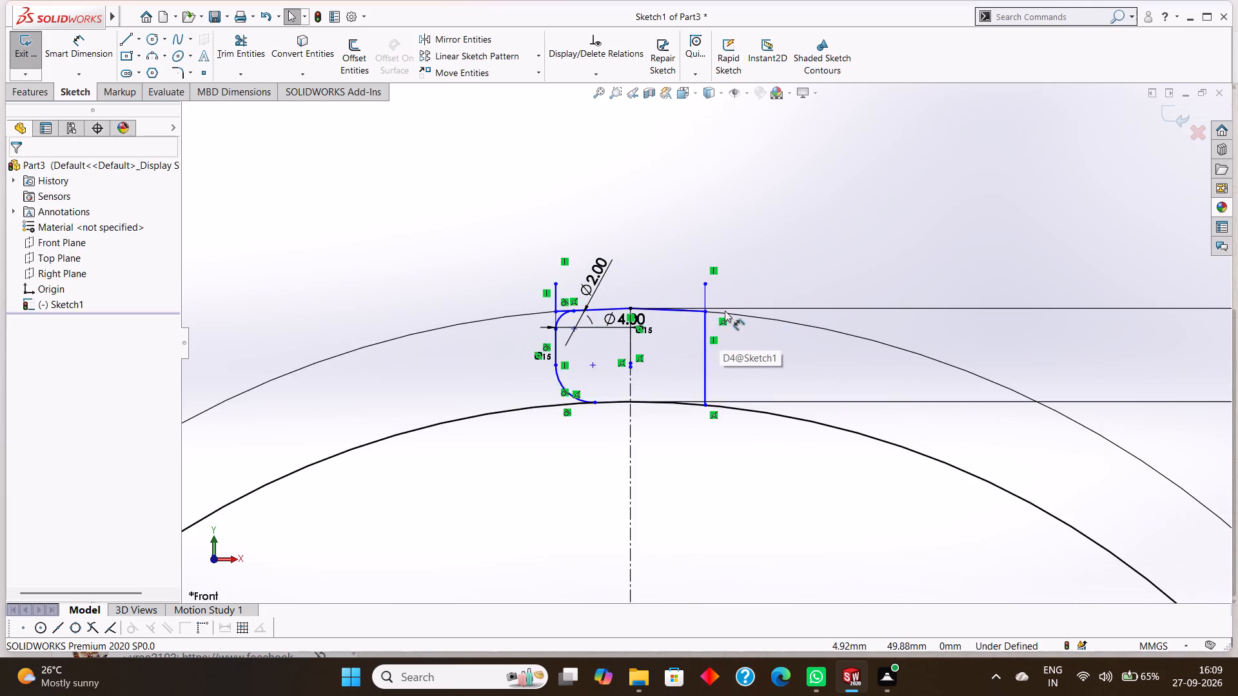
pyautogui.scroll(-3, 734, 320)
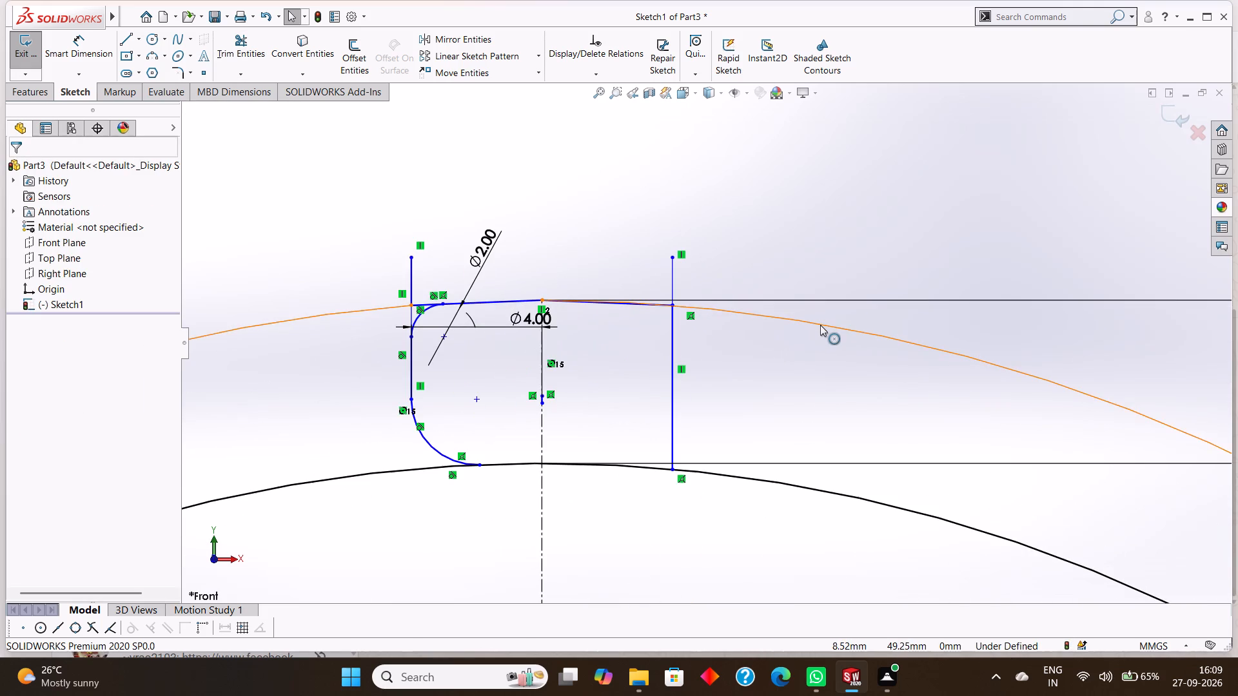
pyautogui.scroll(5, 822, 325)
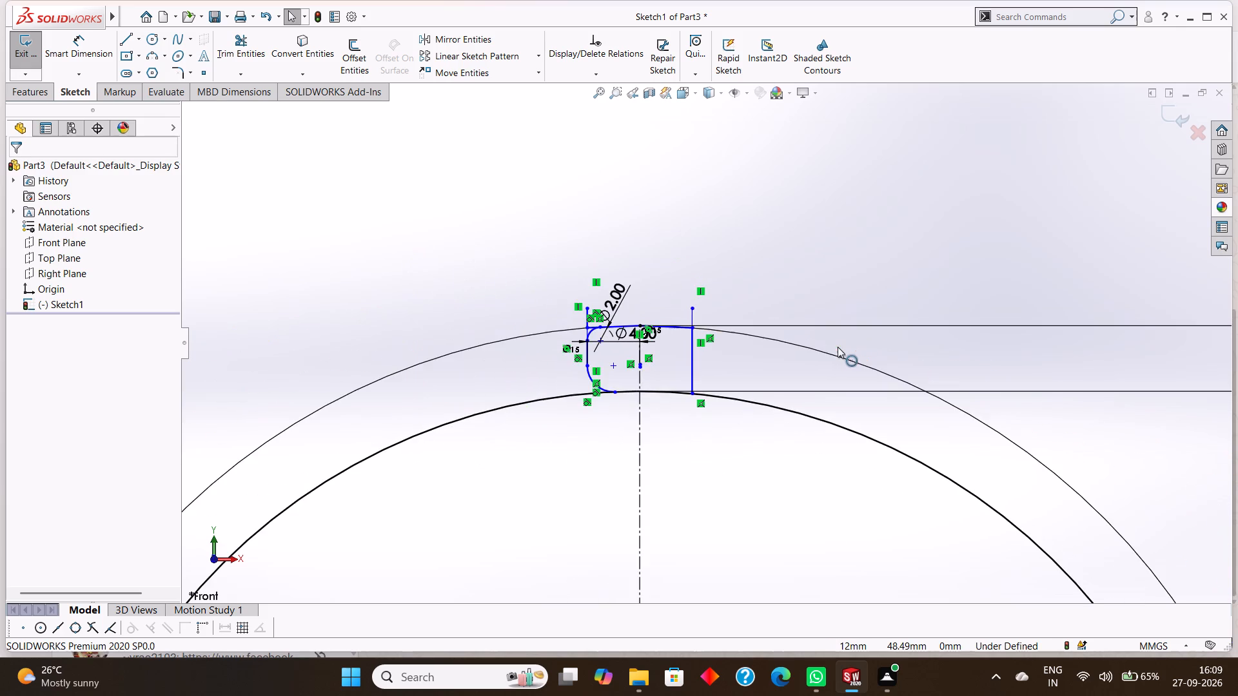
pyautogui.scroll(-5, 704, 328)
pyautogui.scroll(-12, 643, 323)
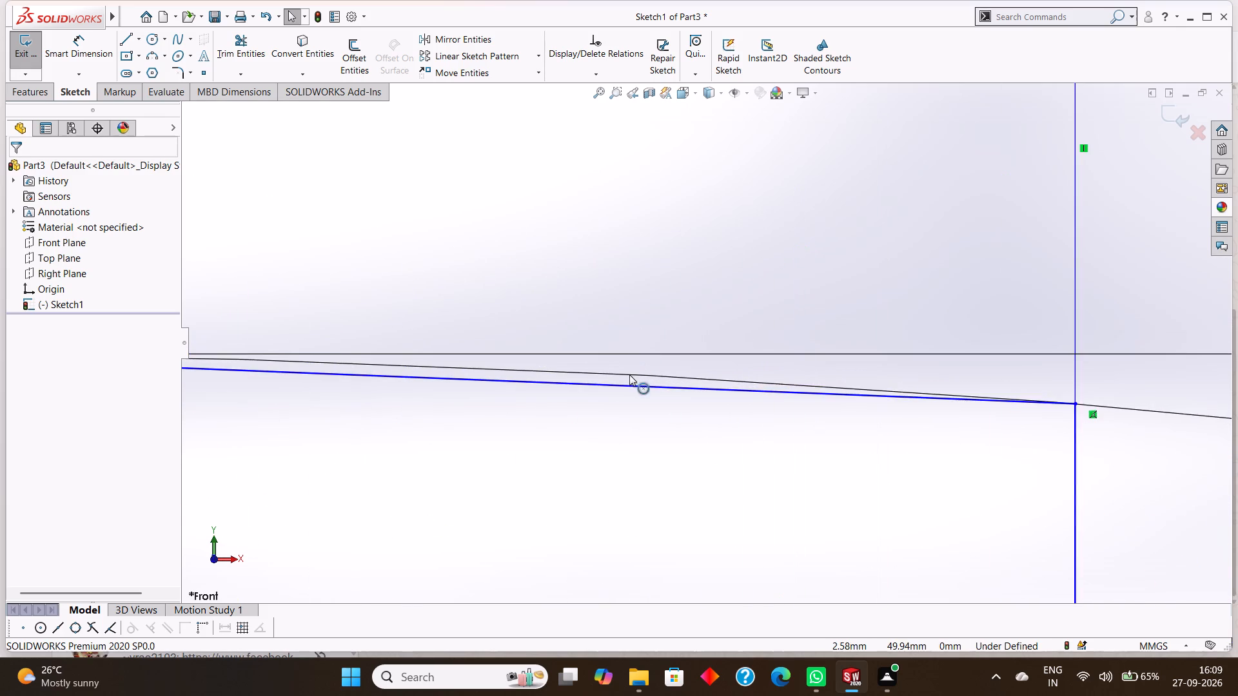
pyautogui.scroll(-2, 627, 380)
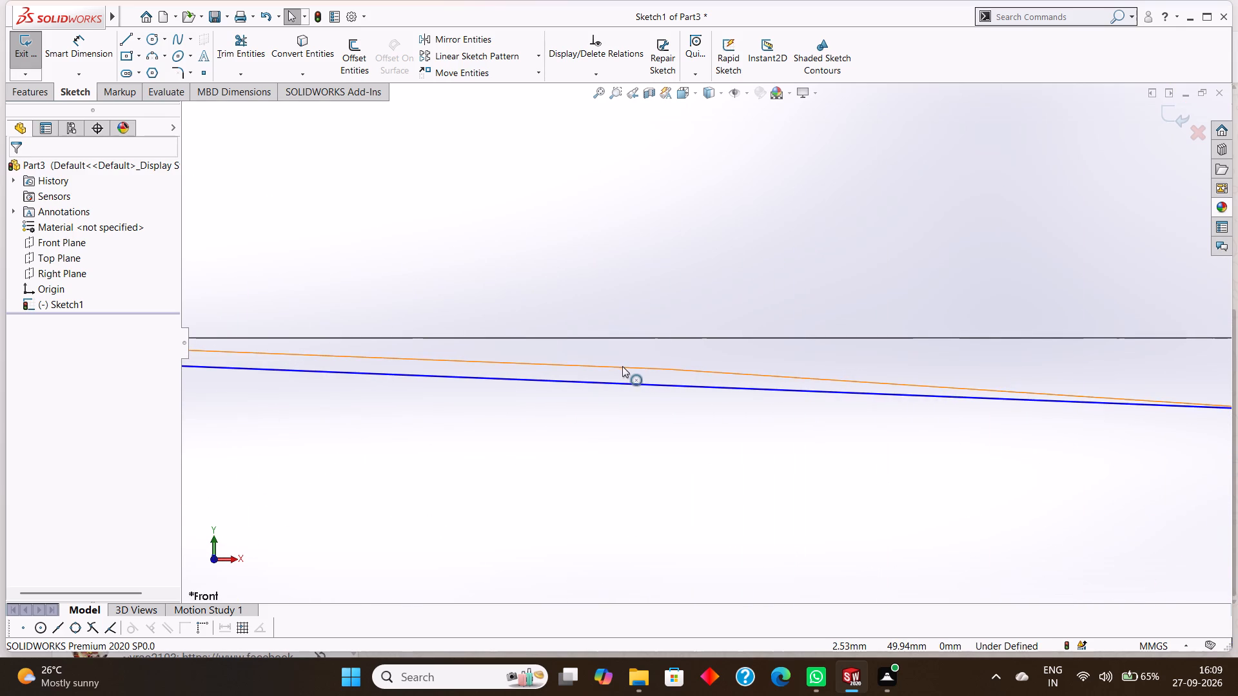
pyautogui.click(622, 366)
pyautogui.press('Escape')
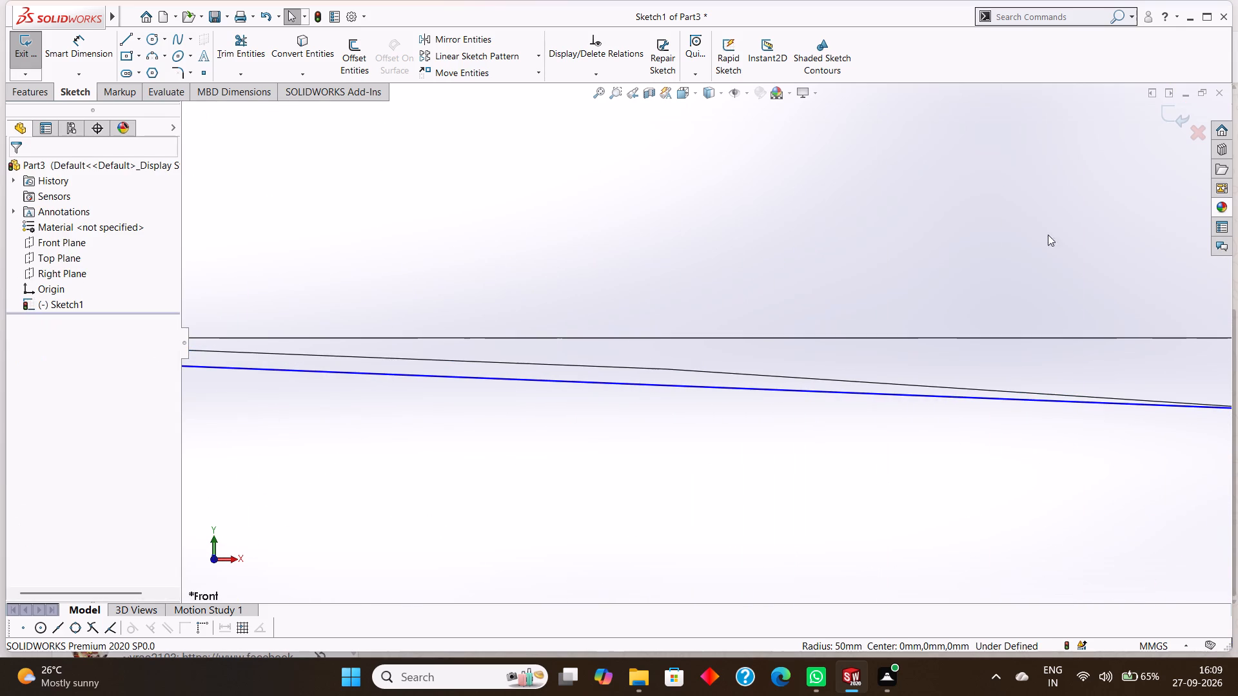
pyautogui.click(248, 40)
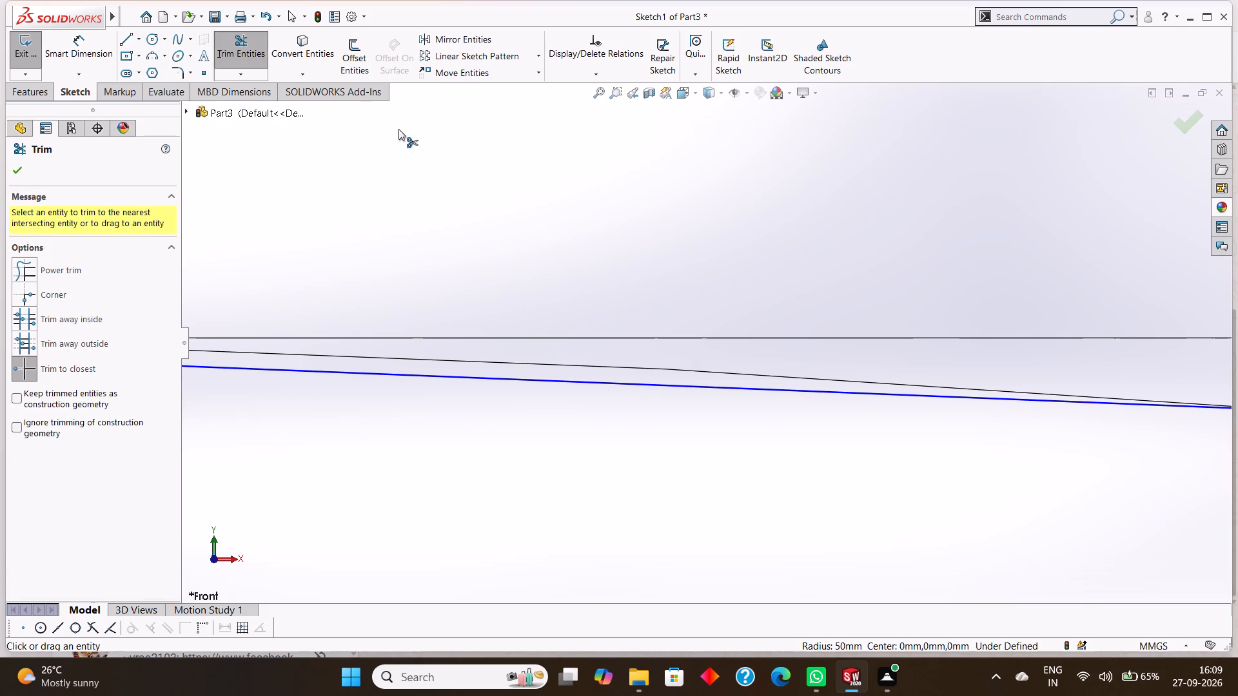
pyautogui.click(590, 363)
pyautogui.scroll(15, 593, 339)
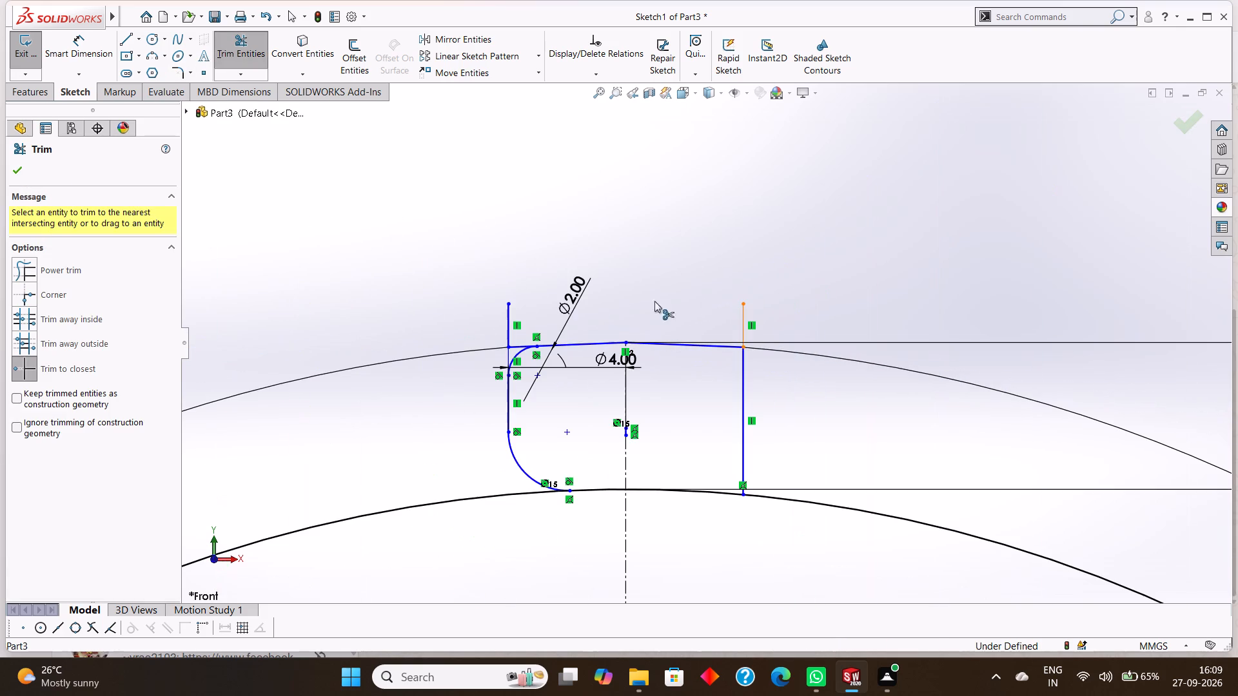
pyautogui.click(18, 171)
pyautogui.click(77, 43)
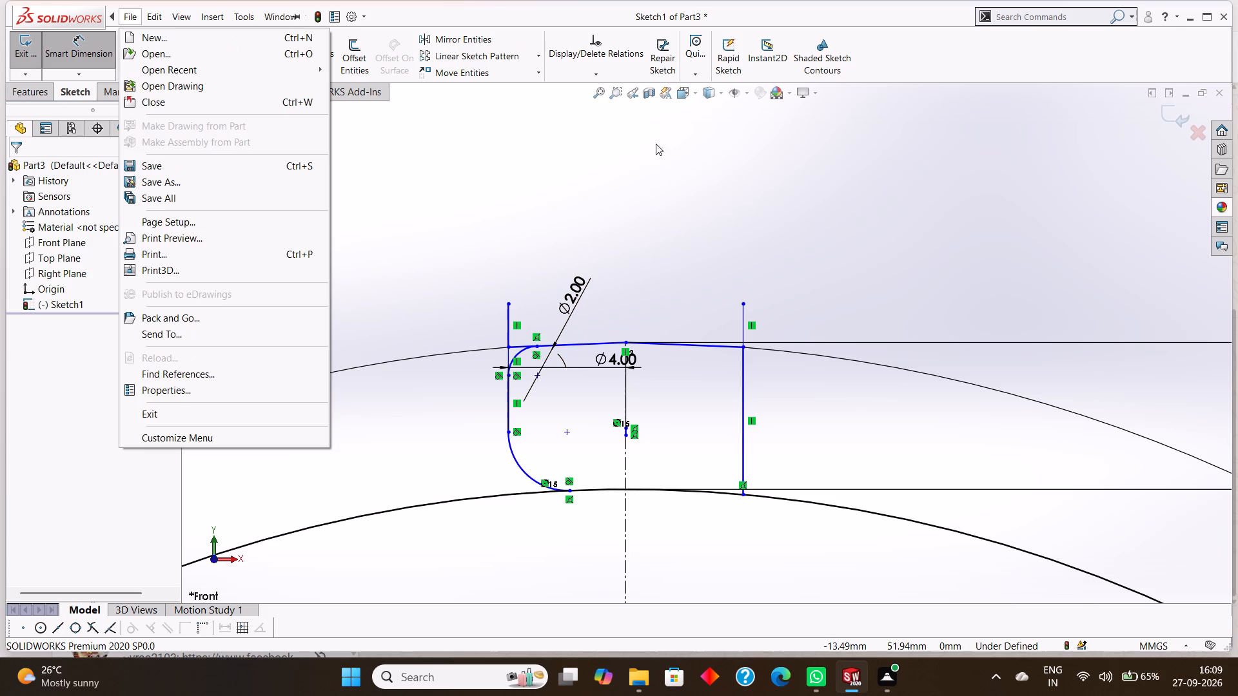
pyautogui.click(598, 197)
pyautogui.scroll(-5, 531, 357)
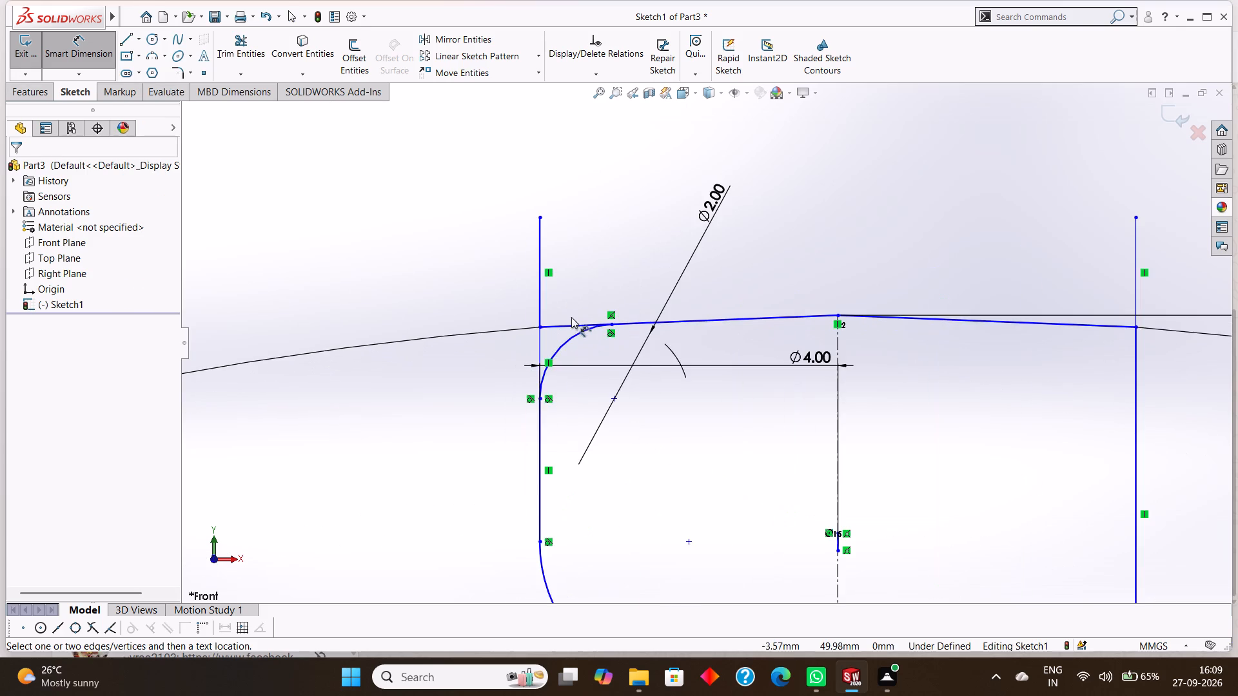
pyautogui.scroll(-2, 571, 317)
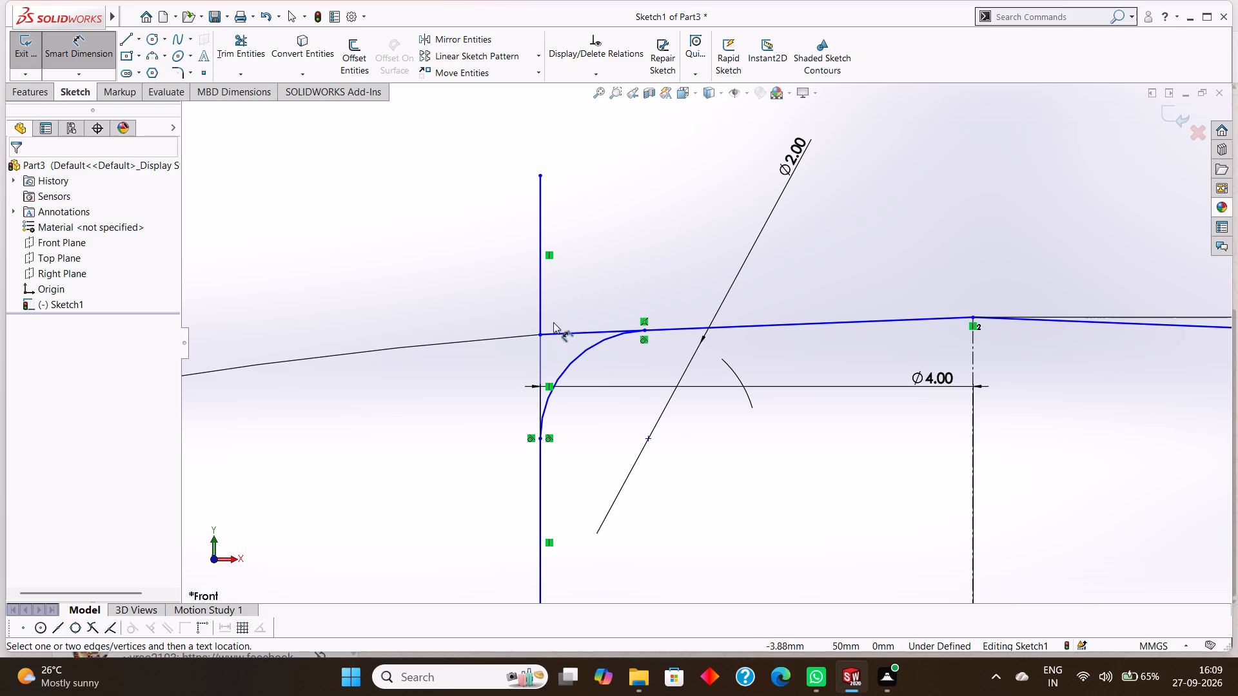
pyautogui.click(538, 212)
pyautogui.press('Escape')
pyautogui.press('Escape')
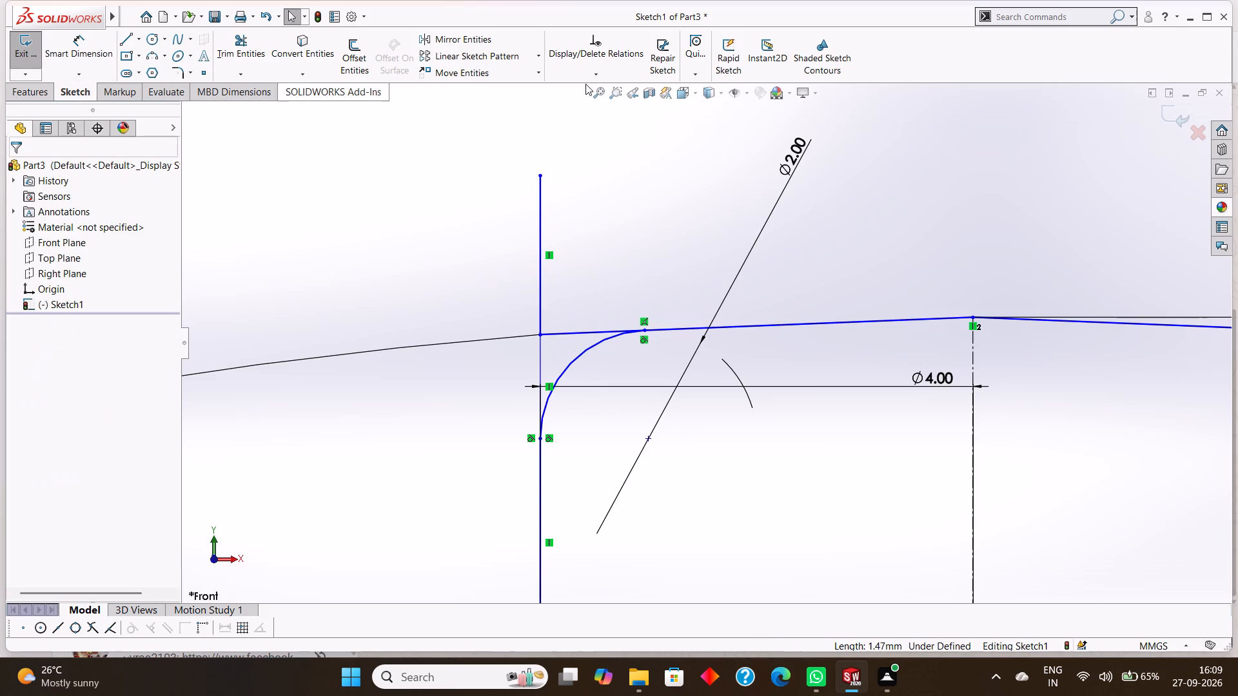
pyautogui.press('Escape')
# Trim the vertical extension and the top and side line ends outside the 2 mm arc at the negative-X top corner.
pyautogui.click(233, 36)
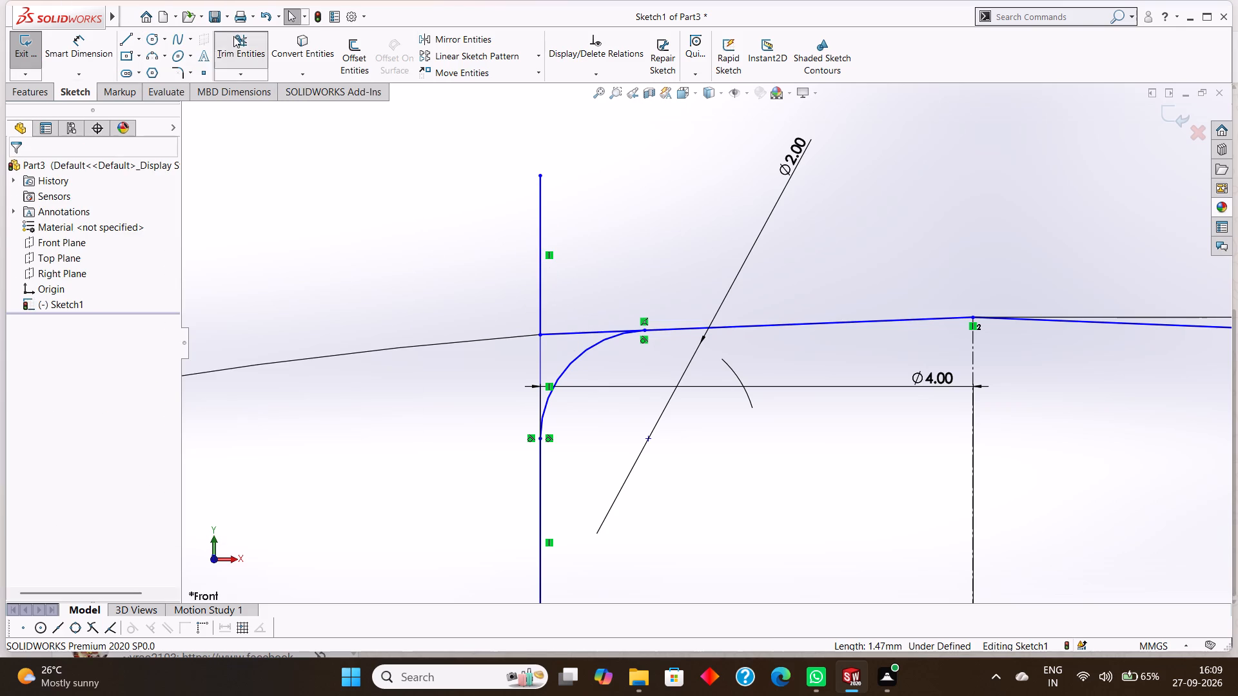
pyautogui.click(537, 206)
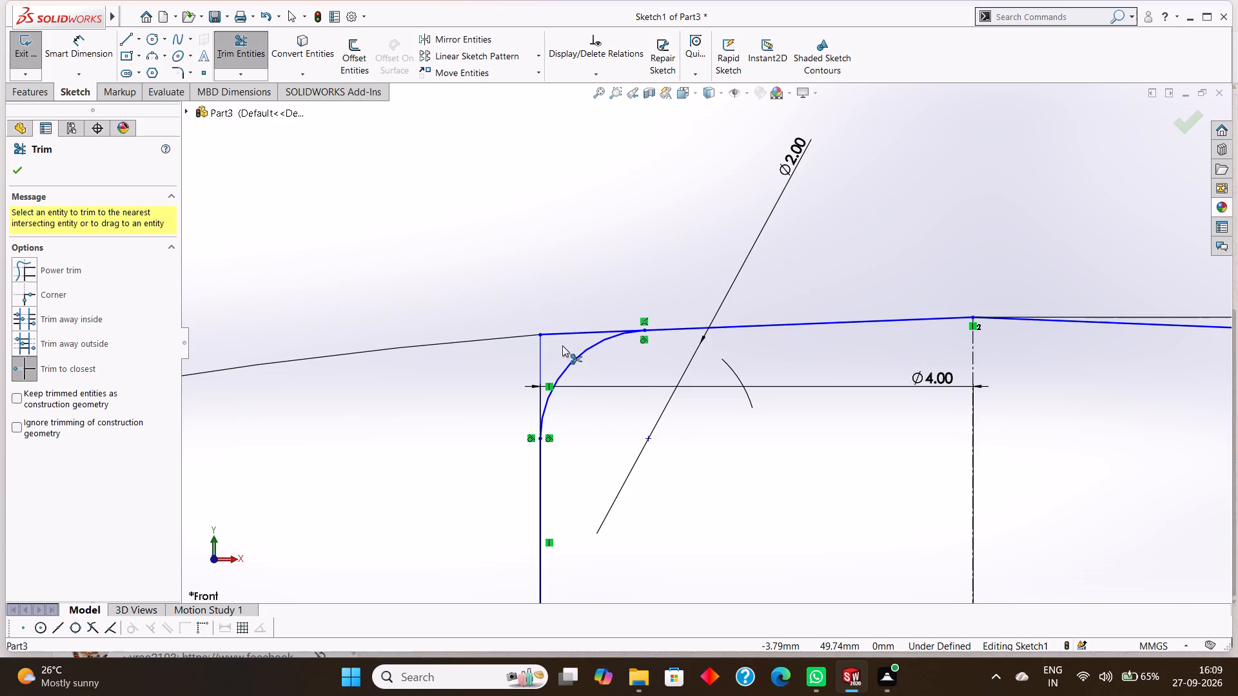
pyautogui.scroll(-4, 562, 345)
pyautogui.click(594, 322)
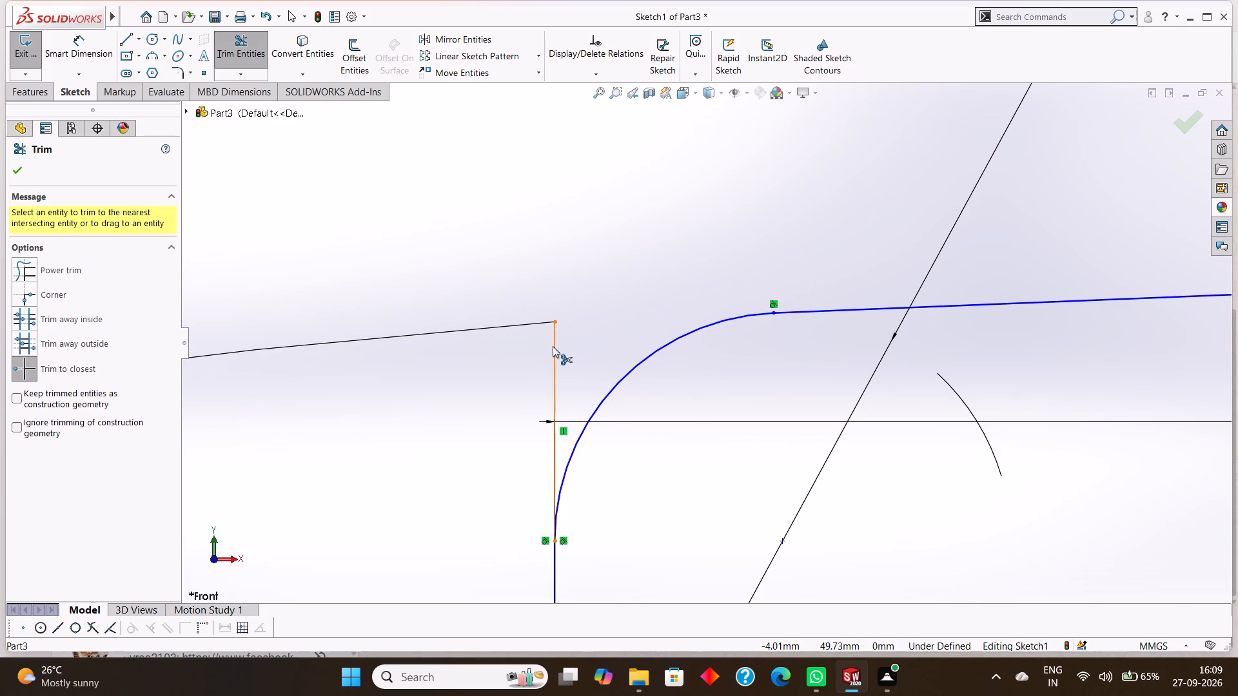
pyautogui.click(553, 346)
pyautogui.scroll(11, 553, 346)
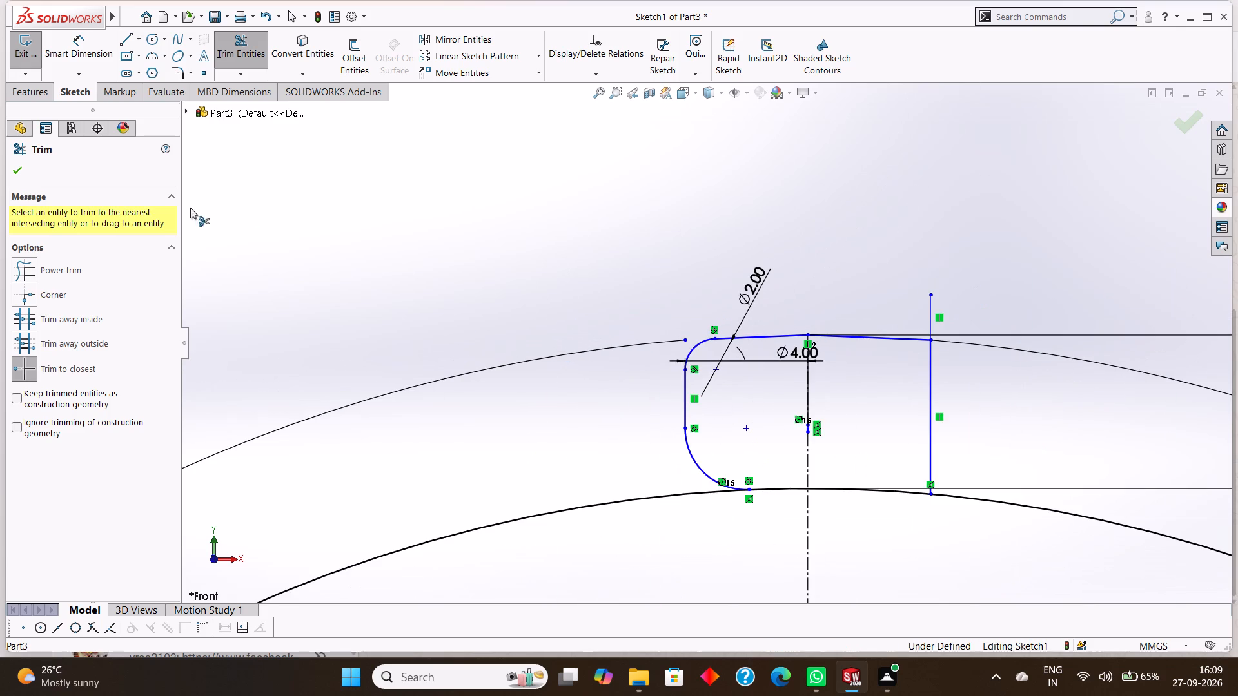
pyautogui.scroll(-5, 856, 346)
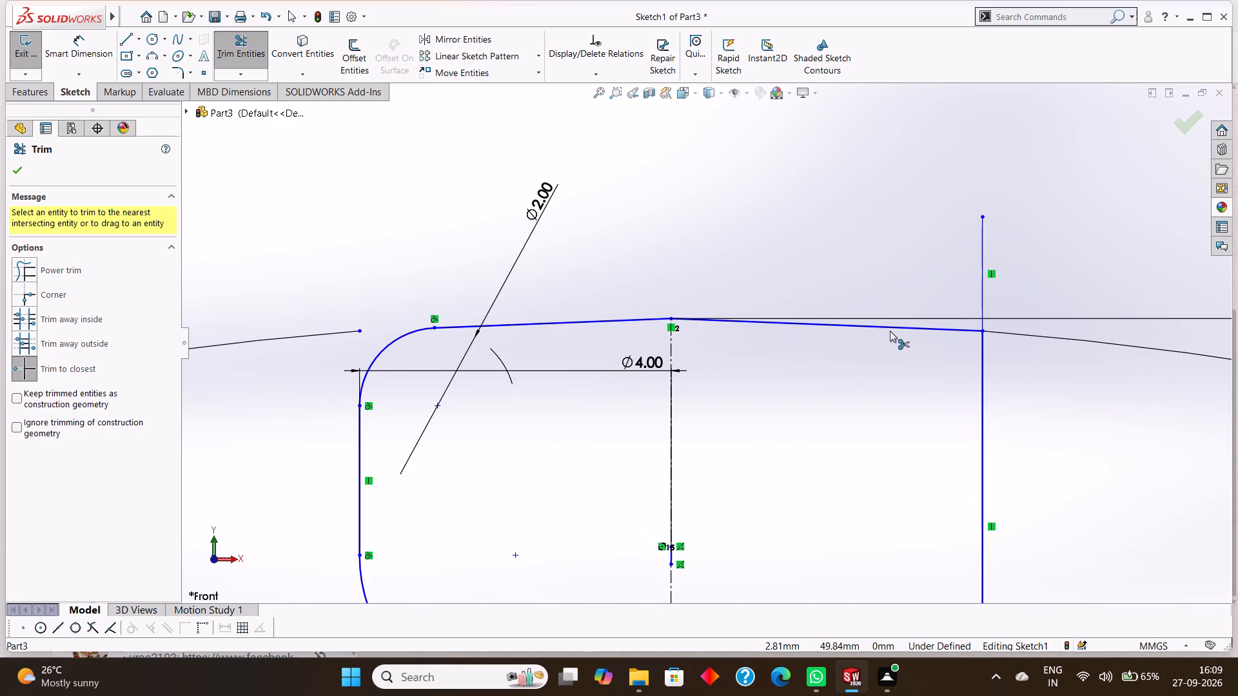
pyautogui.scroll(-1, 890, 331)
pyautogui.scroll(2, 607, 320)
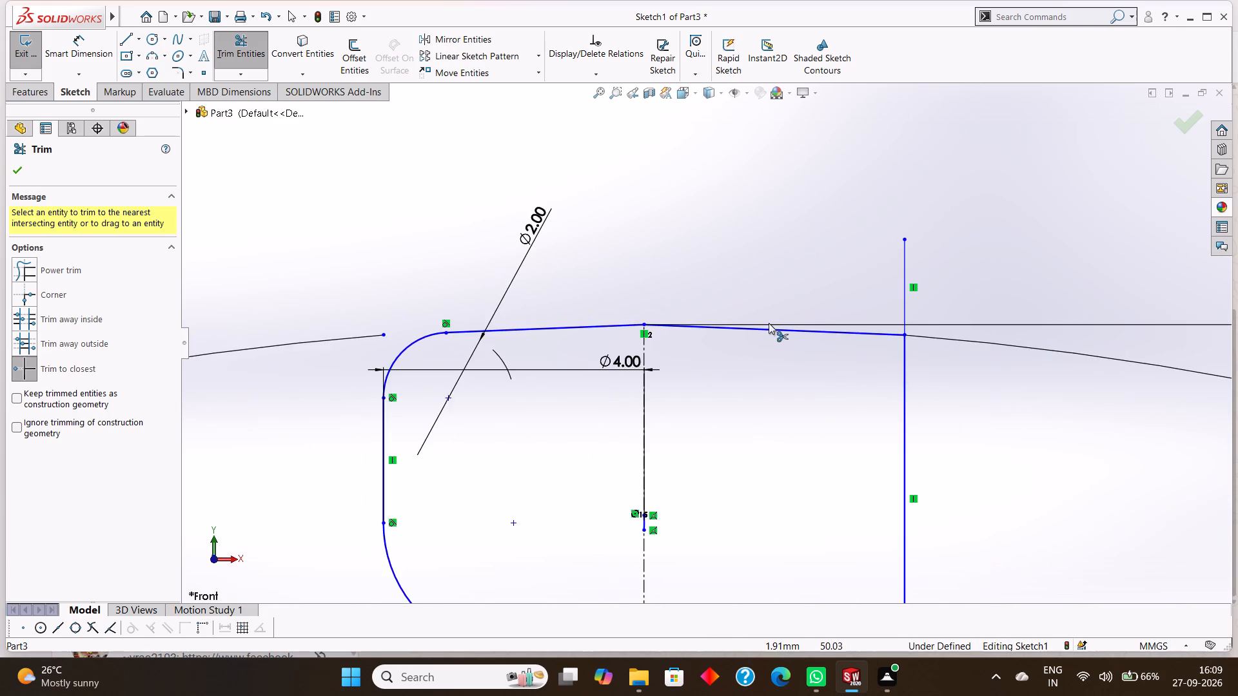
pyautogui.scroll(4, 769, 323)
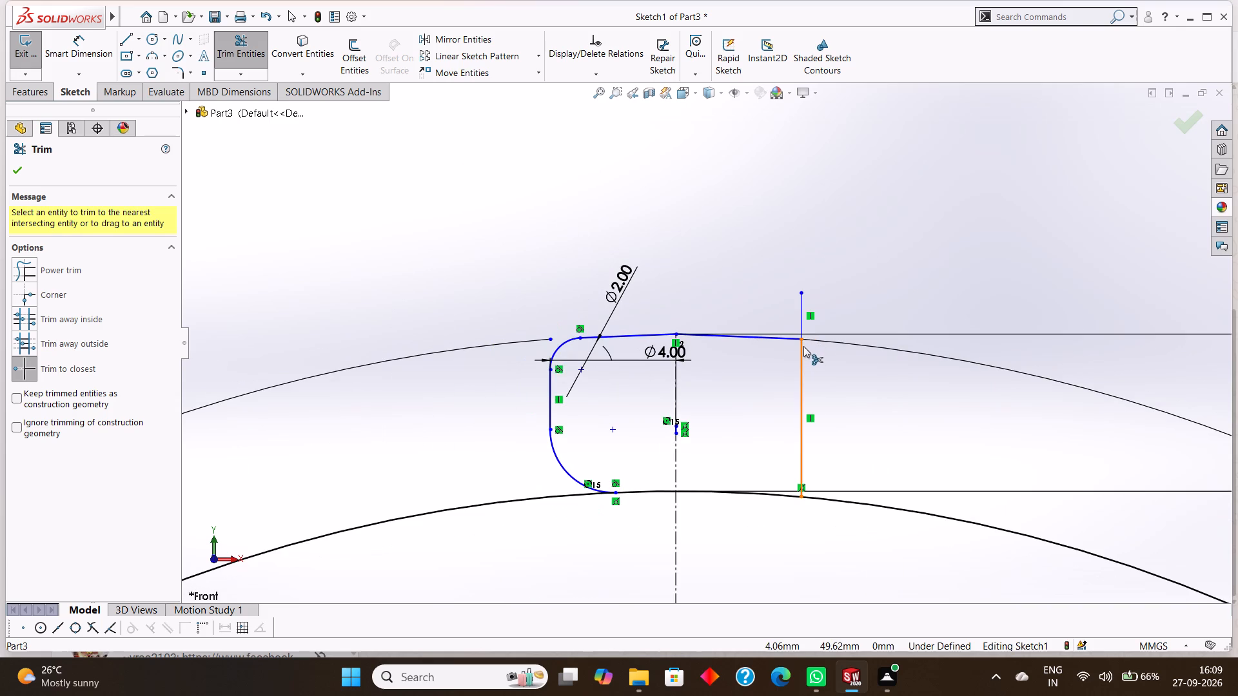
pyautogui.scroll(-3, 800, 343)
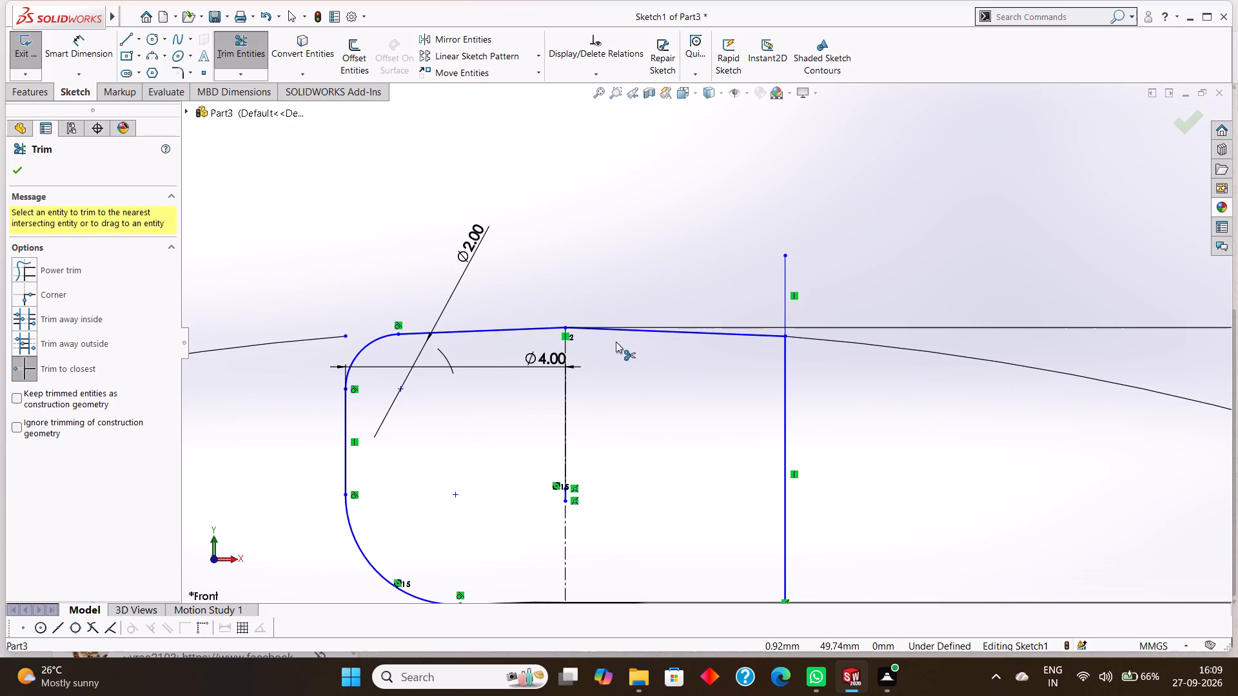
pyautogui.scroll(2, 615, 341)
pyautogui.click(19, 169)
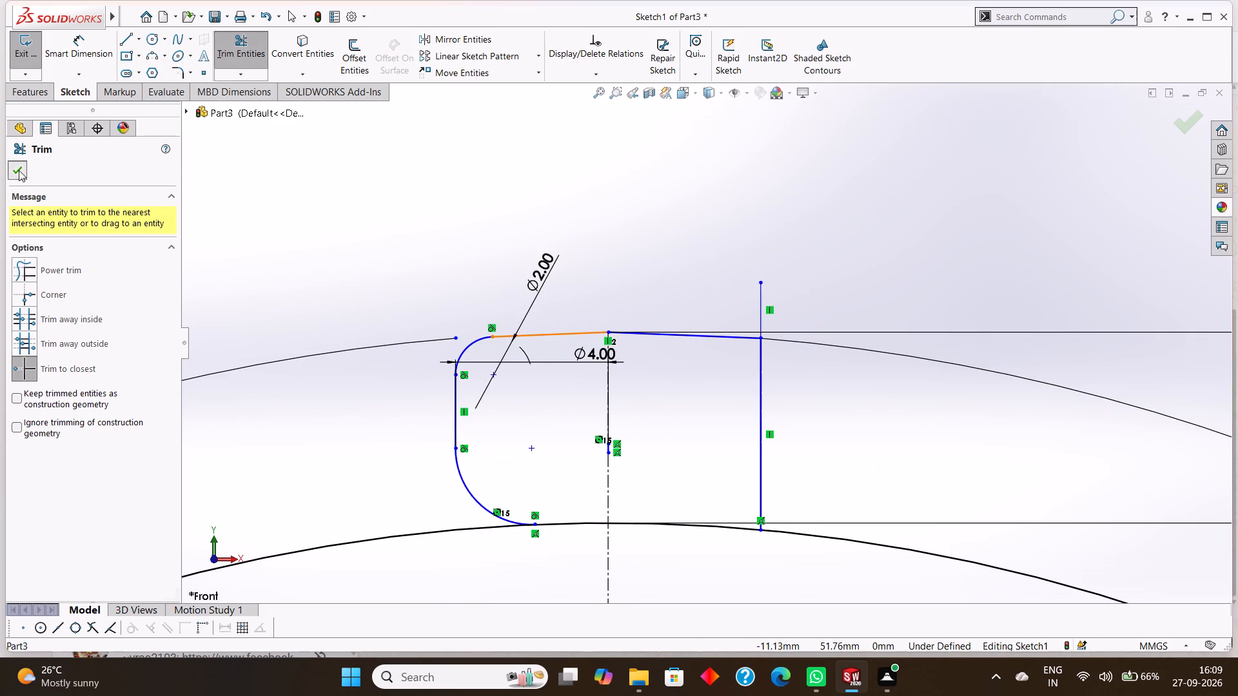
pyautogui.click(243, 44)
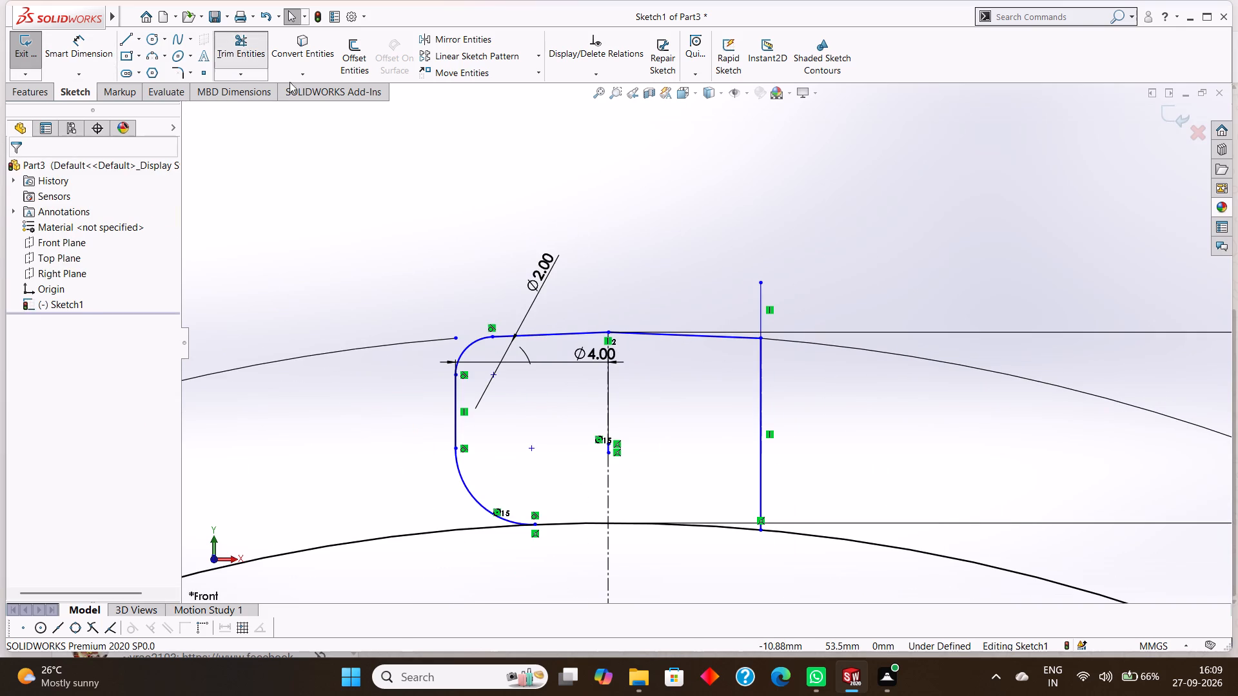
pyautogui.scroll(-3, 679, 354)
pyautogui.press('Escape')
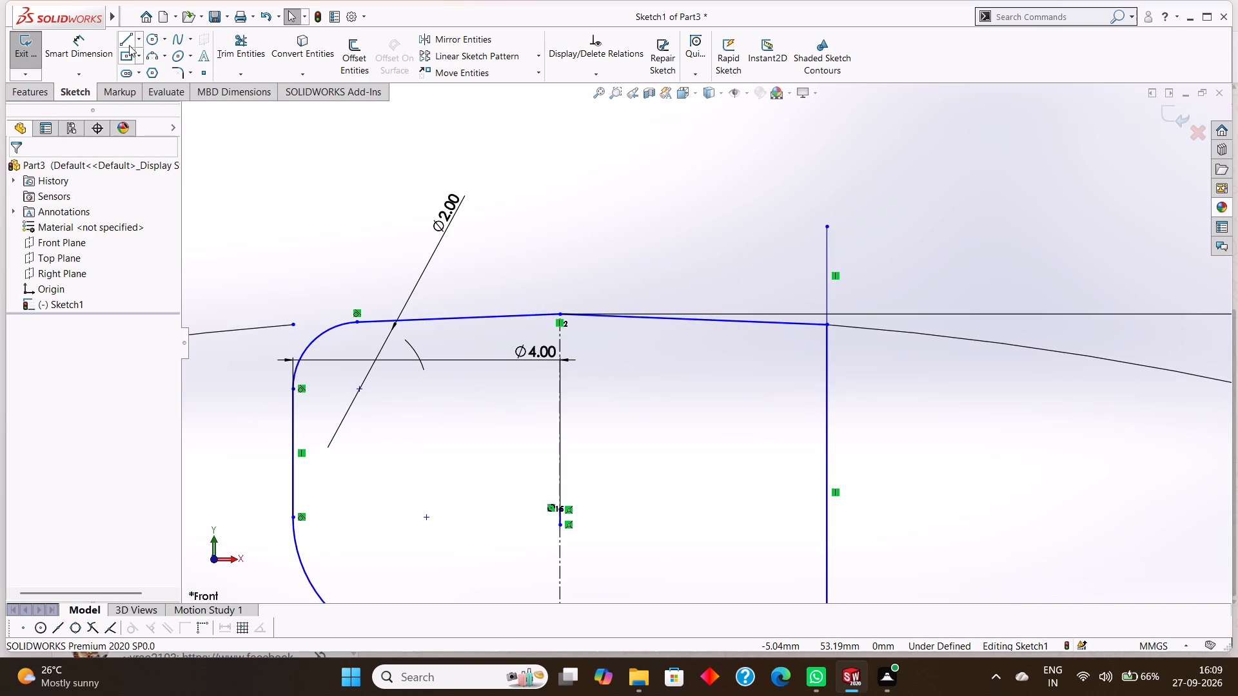
# Draw a 4 mm horizontal line from the notch's top centre point toward positive X, reaching the vertical line.
pyautogui.click(133, 37)
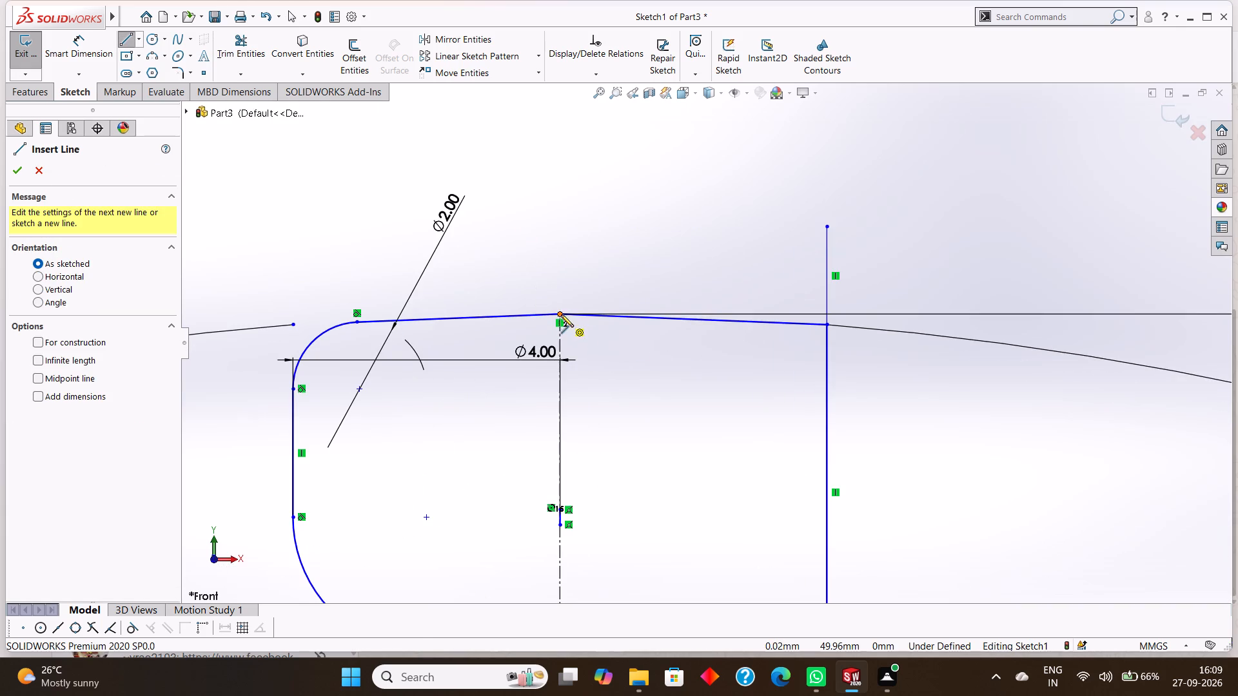
pyautogui.click(560, 313)
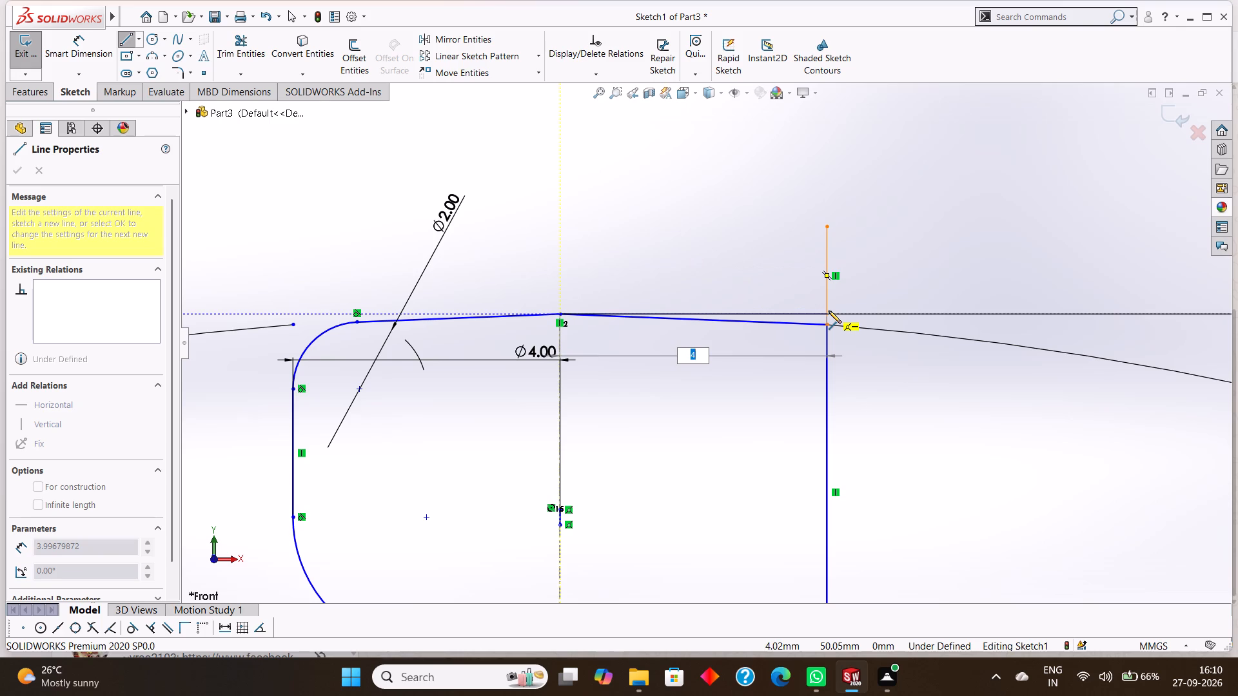
pyautogui.press('4')
pyautogui.press('Return')
pyautogui.scroll(-1, 746, 258)
pyautogui.rightClick(717, 248)
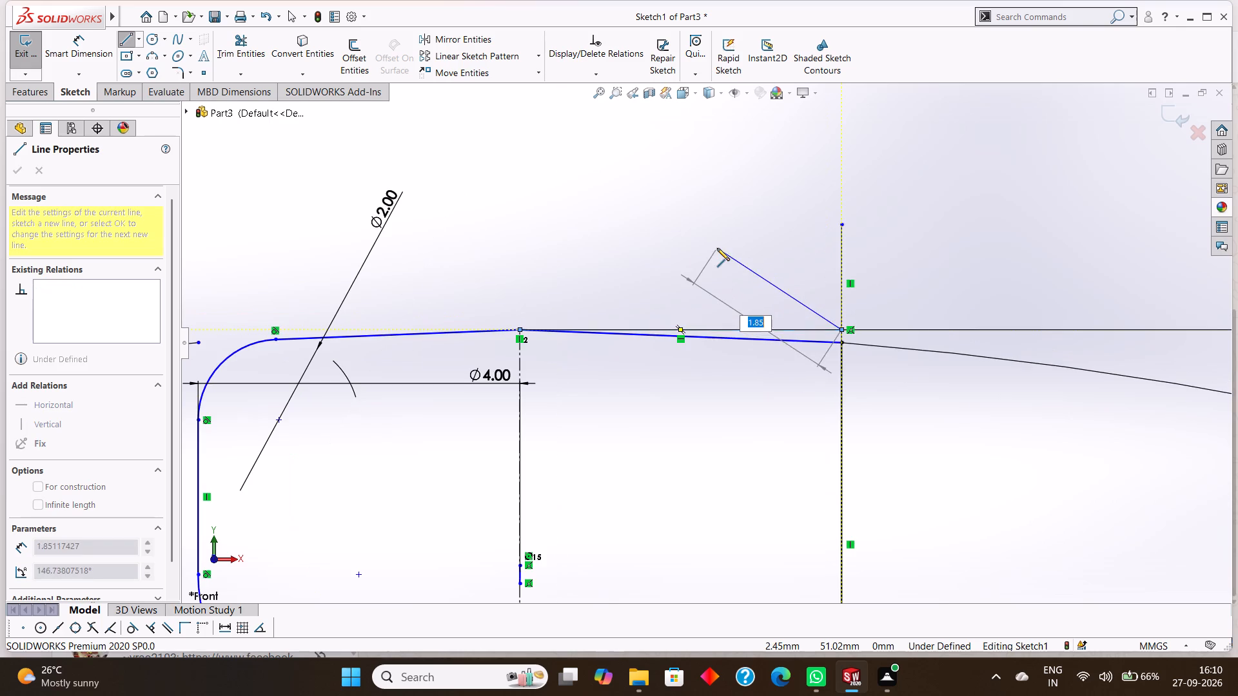
pyautogui.click(754, 260)
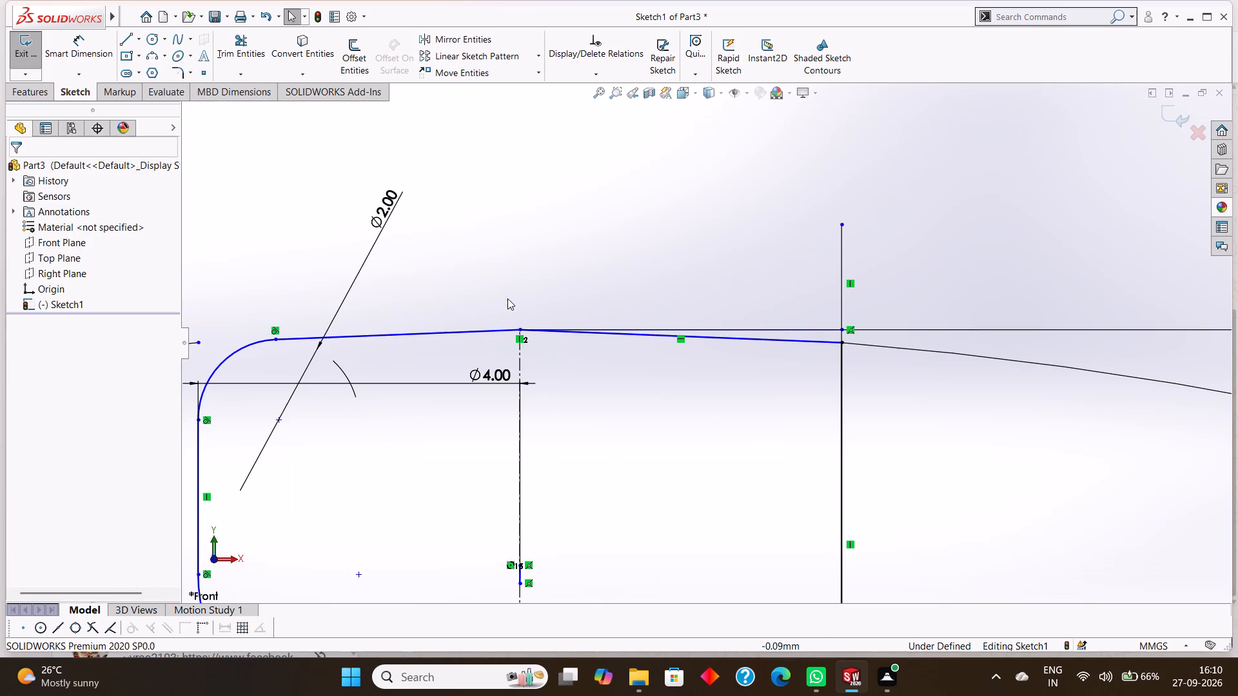
# Trim away the slanted line between the top centre point and the notch's positive-X top corner.
pyautogui.click(231, 45)
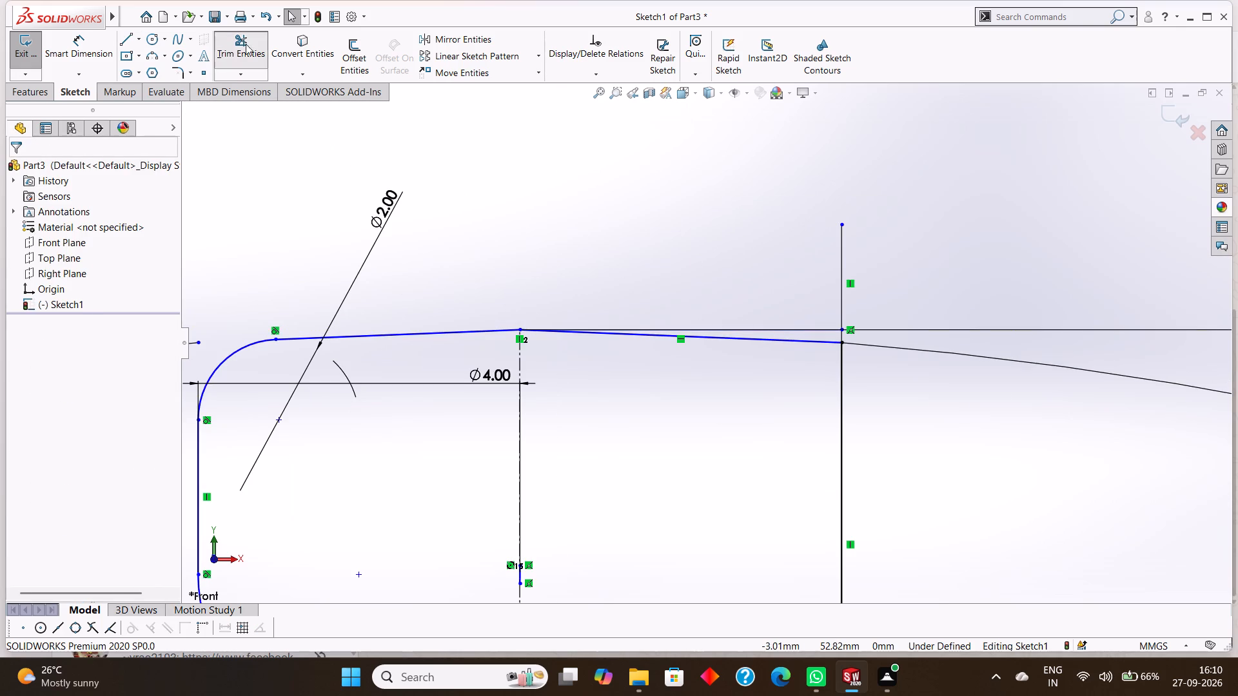
pyautogui.click(774, 342)
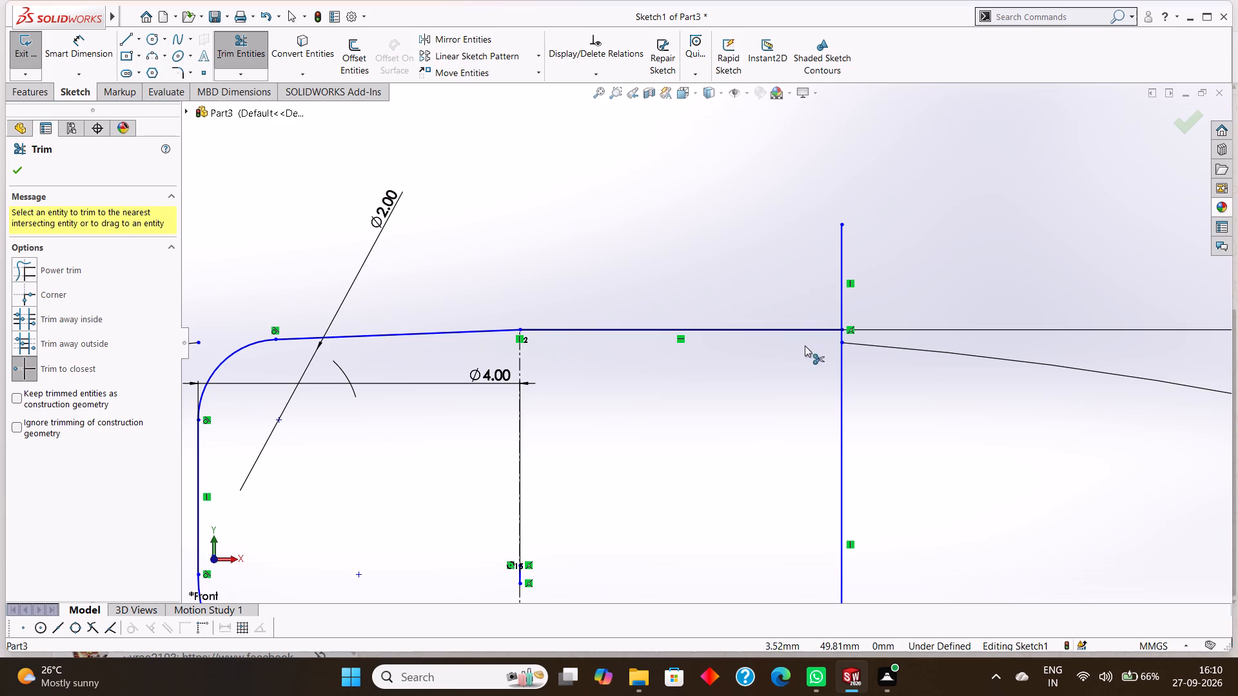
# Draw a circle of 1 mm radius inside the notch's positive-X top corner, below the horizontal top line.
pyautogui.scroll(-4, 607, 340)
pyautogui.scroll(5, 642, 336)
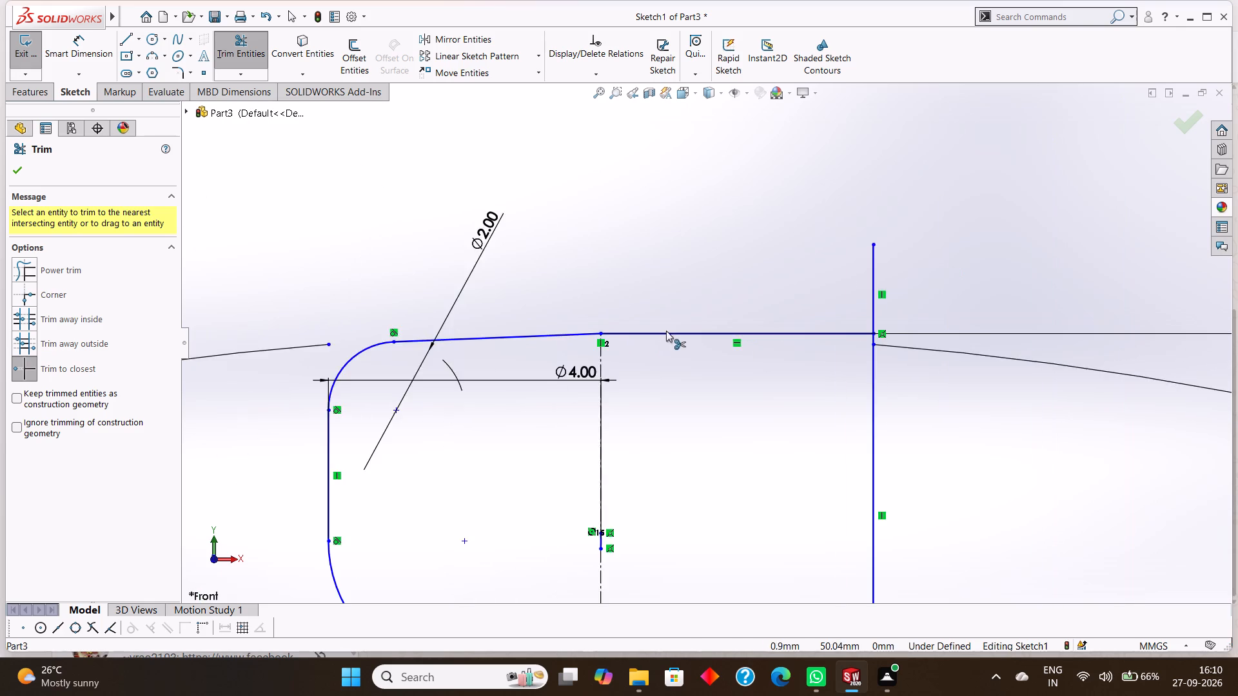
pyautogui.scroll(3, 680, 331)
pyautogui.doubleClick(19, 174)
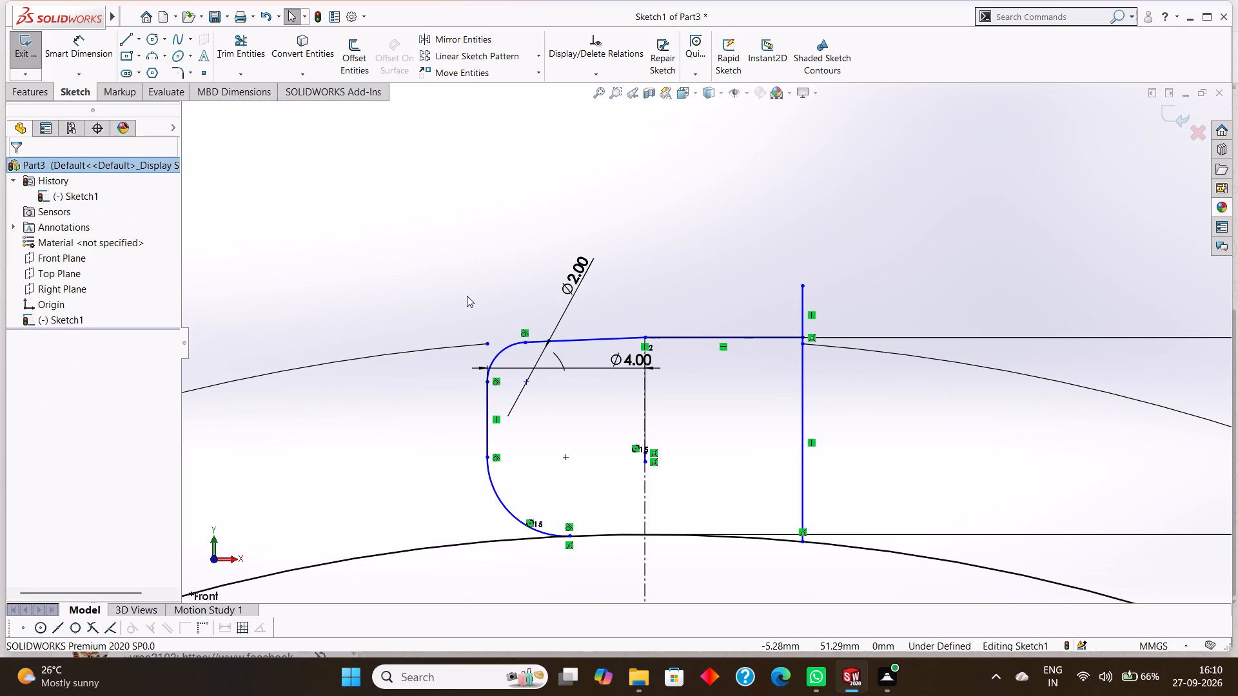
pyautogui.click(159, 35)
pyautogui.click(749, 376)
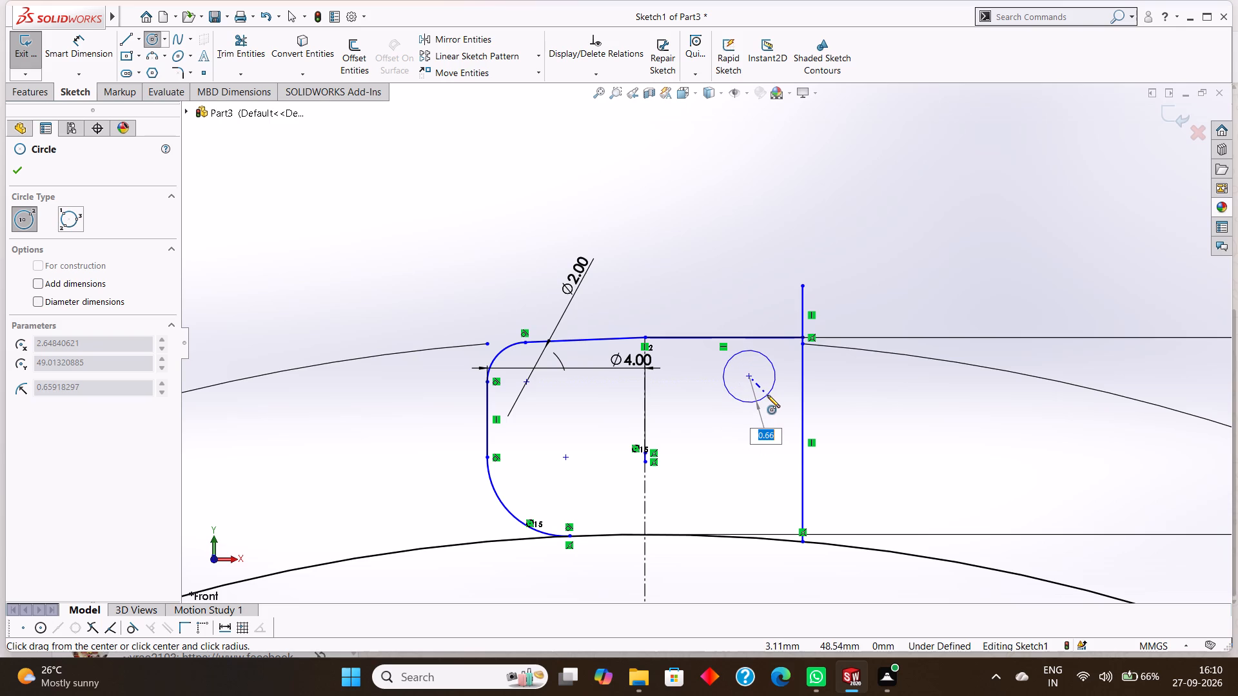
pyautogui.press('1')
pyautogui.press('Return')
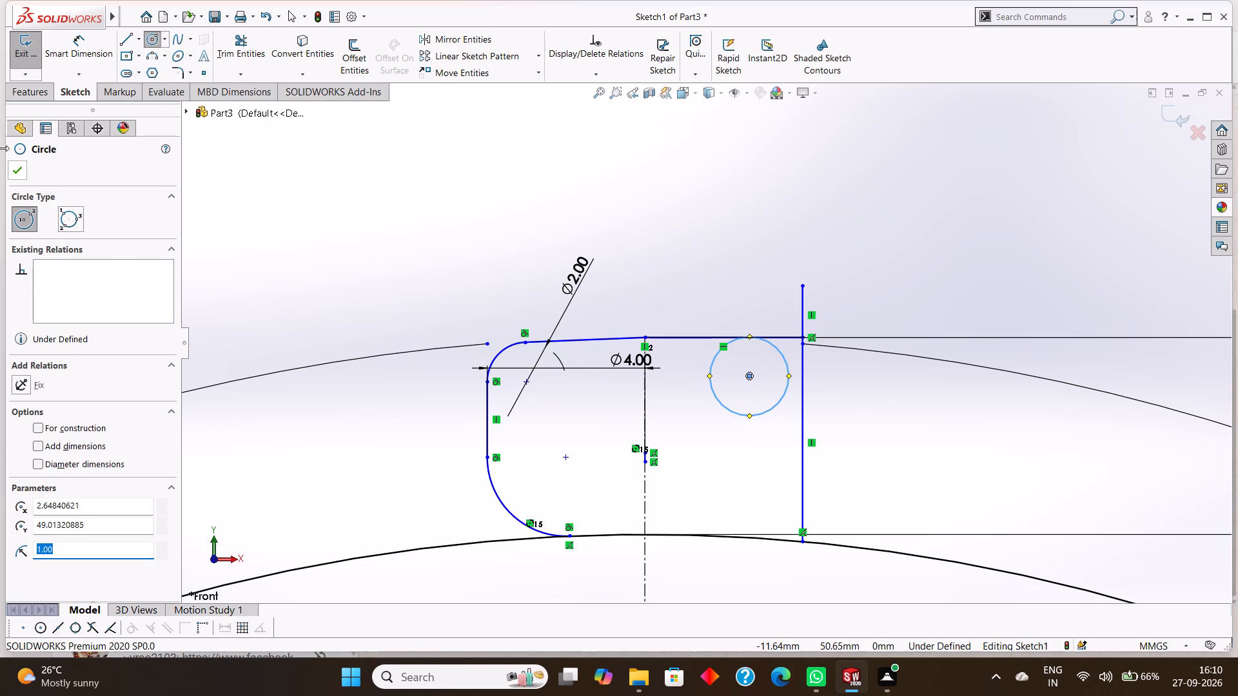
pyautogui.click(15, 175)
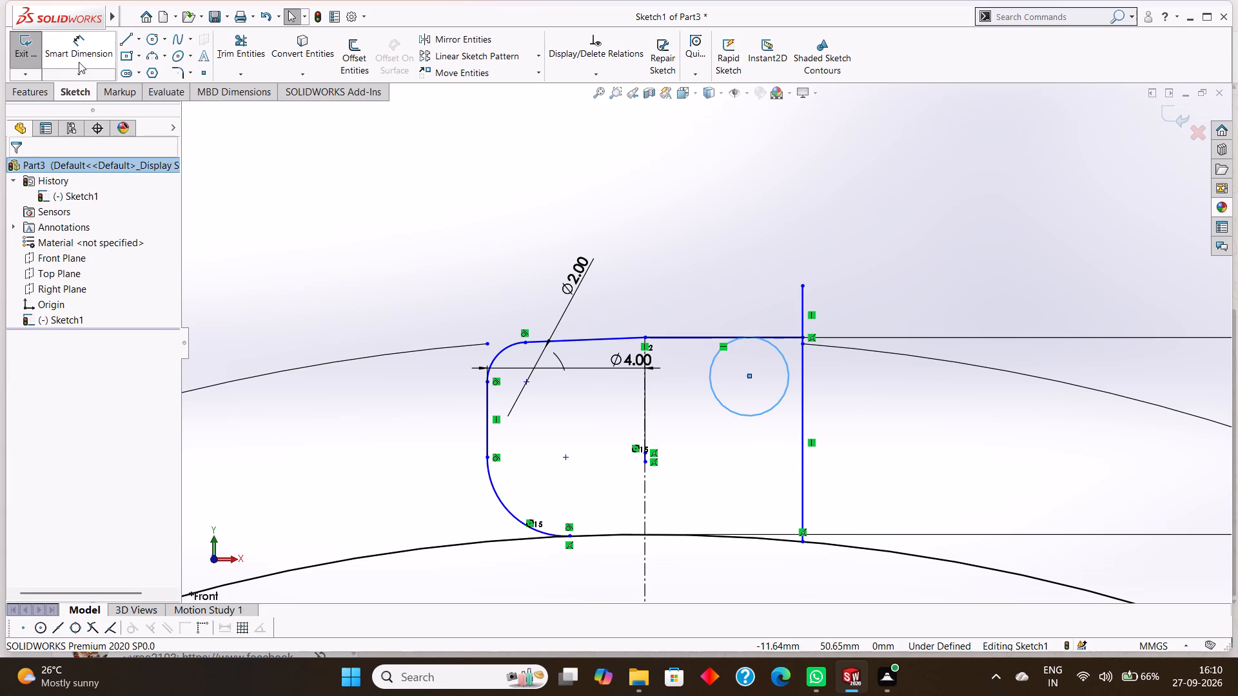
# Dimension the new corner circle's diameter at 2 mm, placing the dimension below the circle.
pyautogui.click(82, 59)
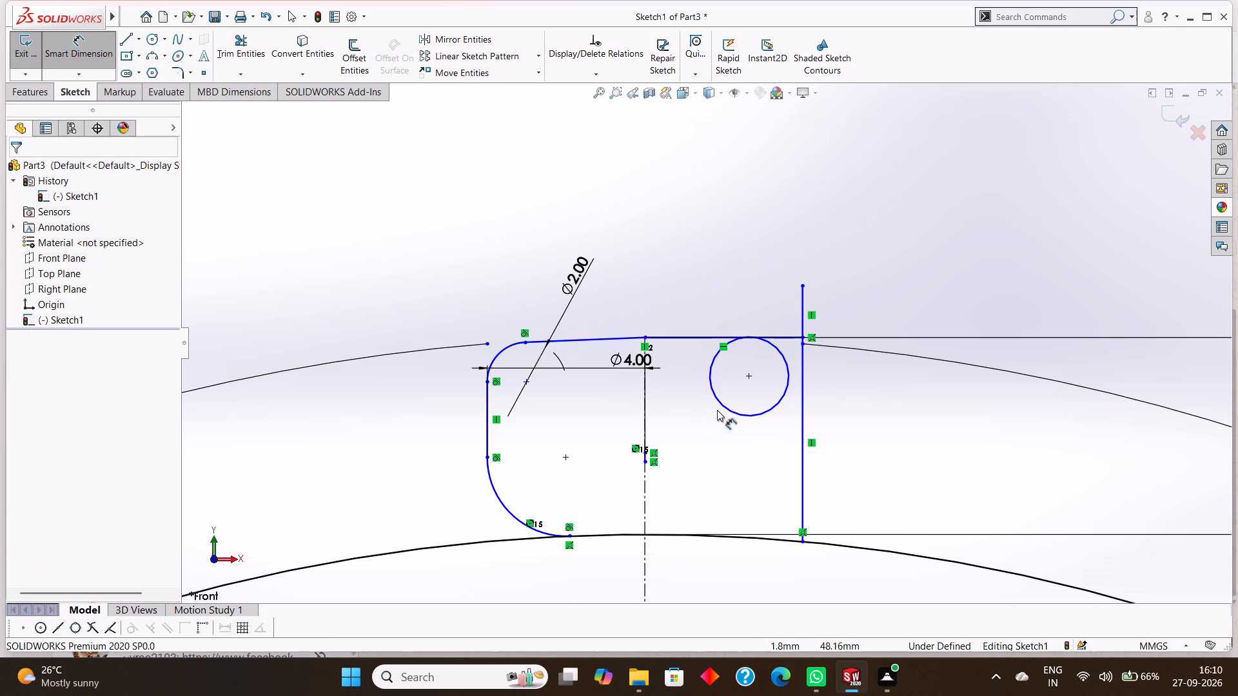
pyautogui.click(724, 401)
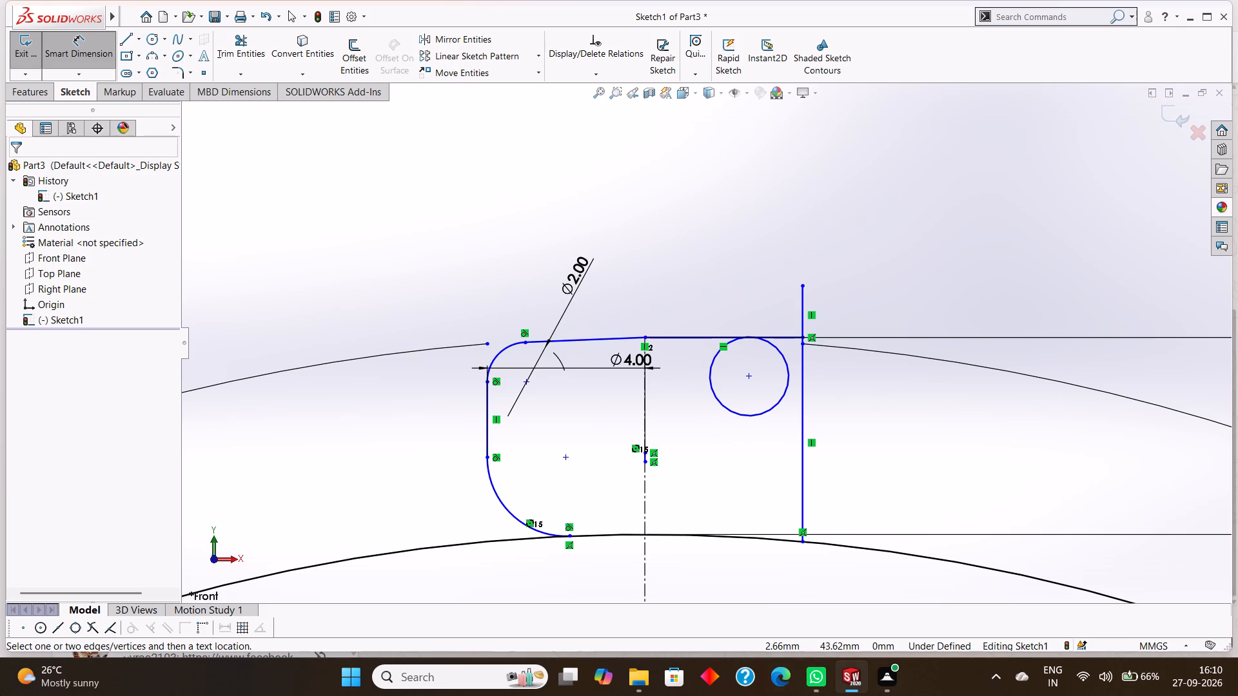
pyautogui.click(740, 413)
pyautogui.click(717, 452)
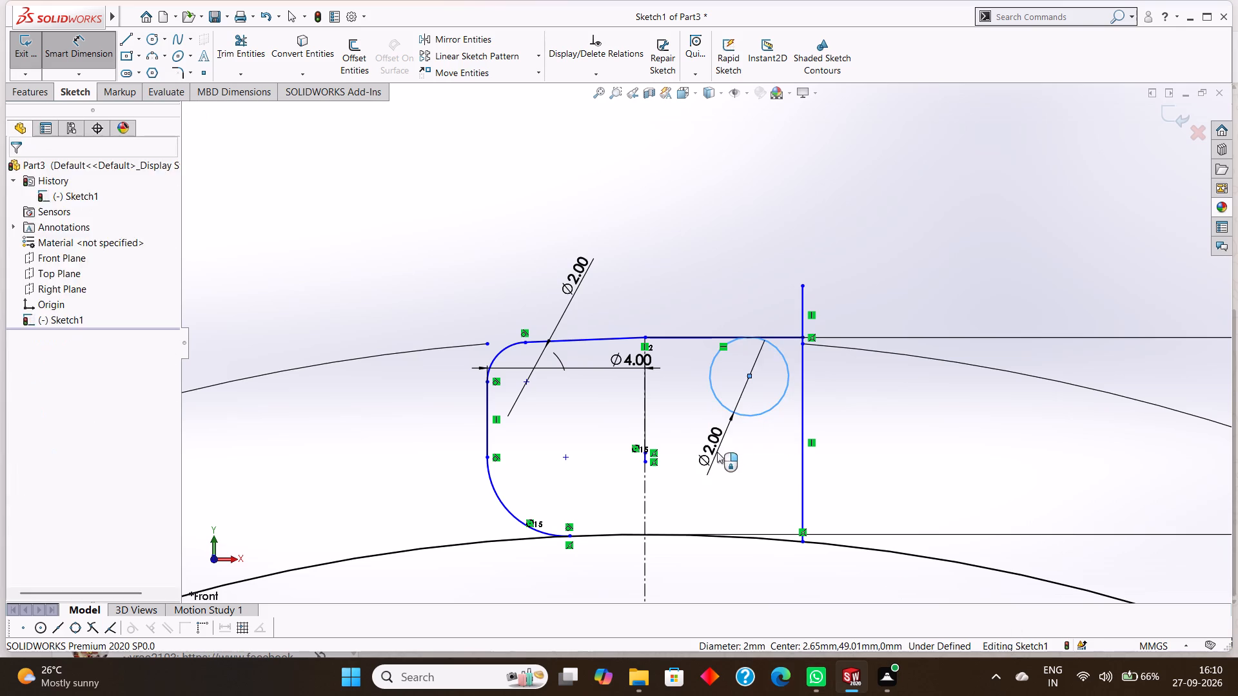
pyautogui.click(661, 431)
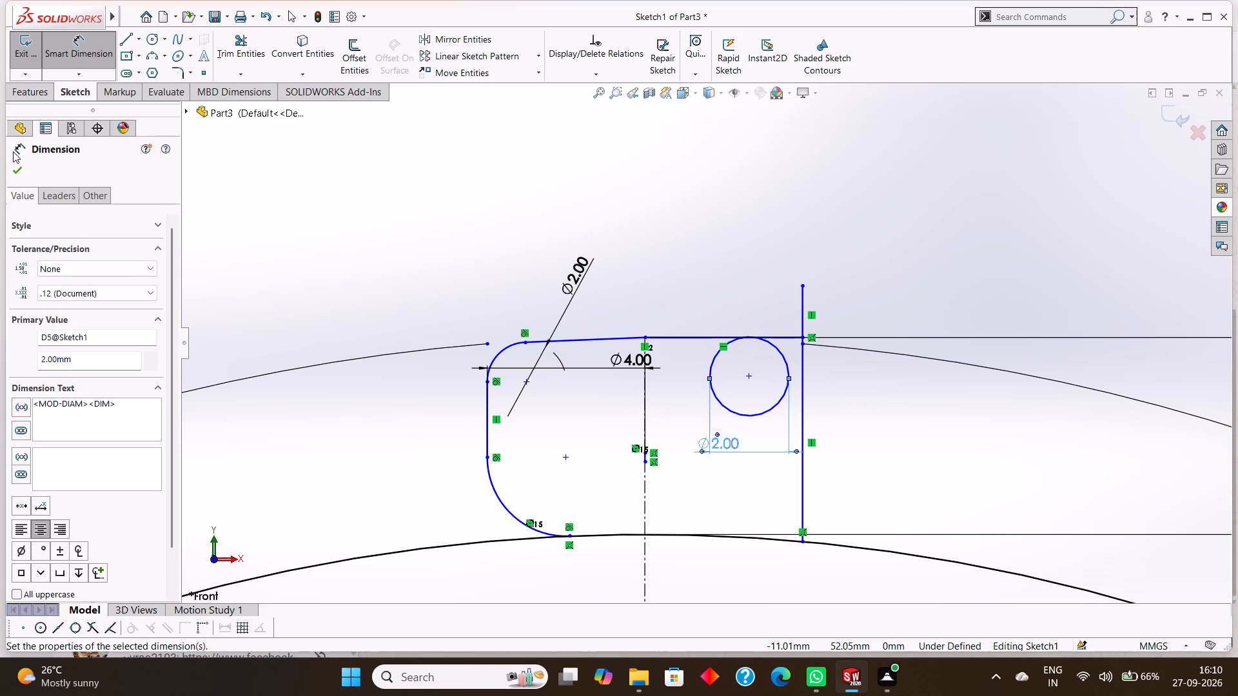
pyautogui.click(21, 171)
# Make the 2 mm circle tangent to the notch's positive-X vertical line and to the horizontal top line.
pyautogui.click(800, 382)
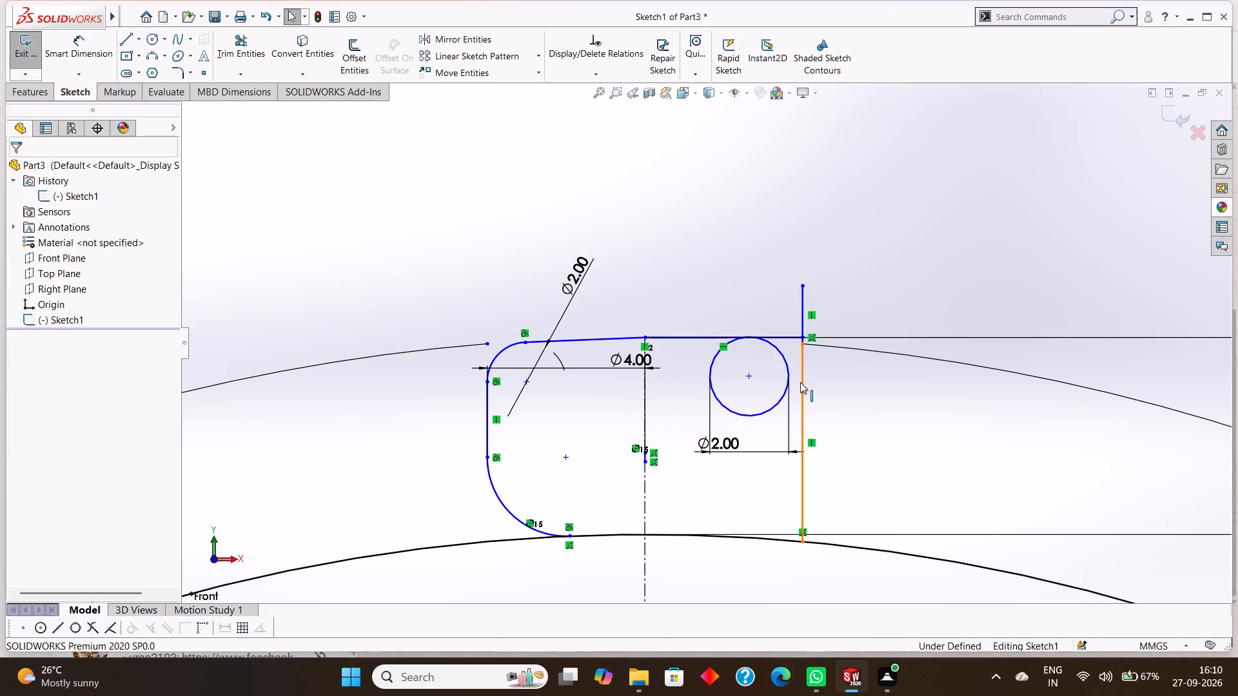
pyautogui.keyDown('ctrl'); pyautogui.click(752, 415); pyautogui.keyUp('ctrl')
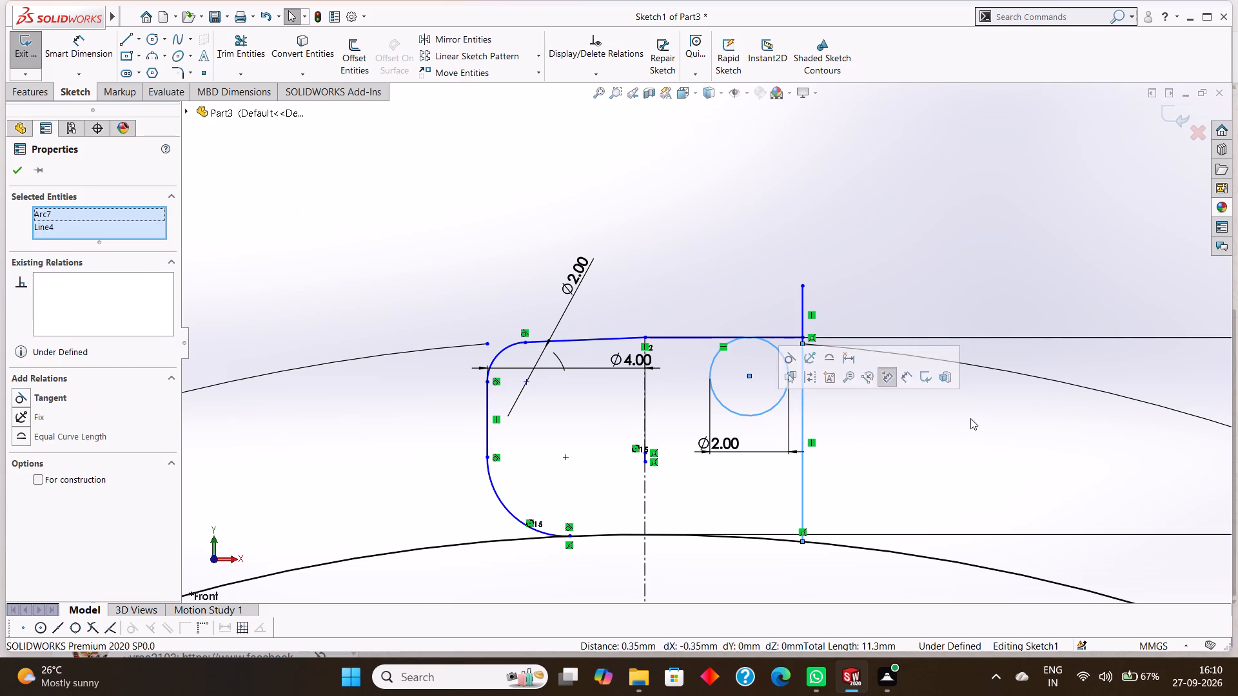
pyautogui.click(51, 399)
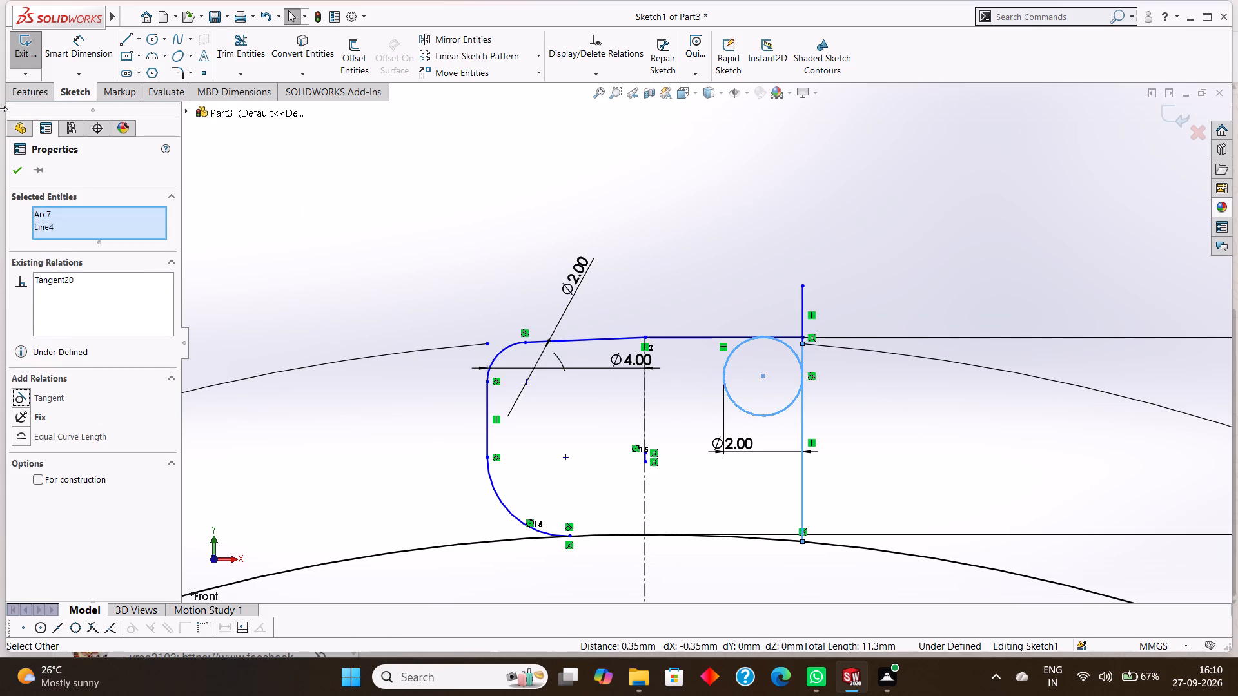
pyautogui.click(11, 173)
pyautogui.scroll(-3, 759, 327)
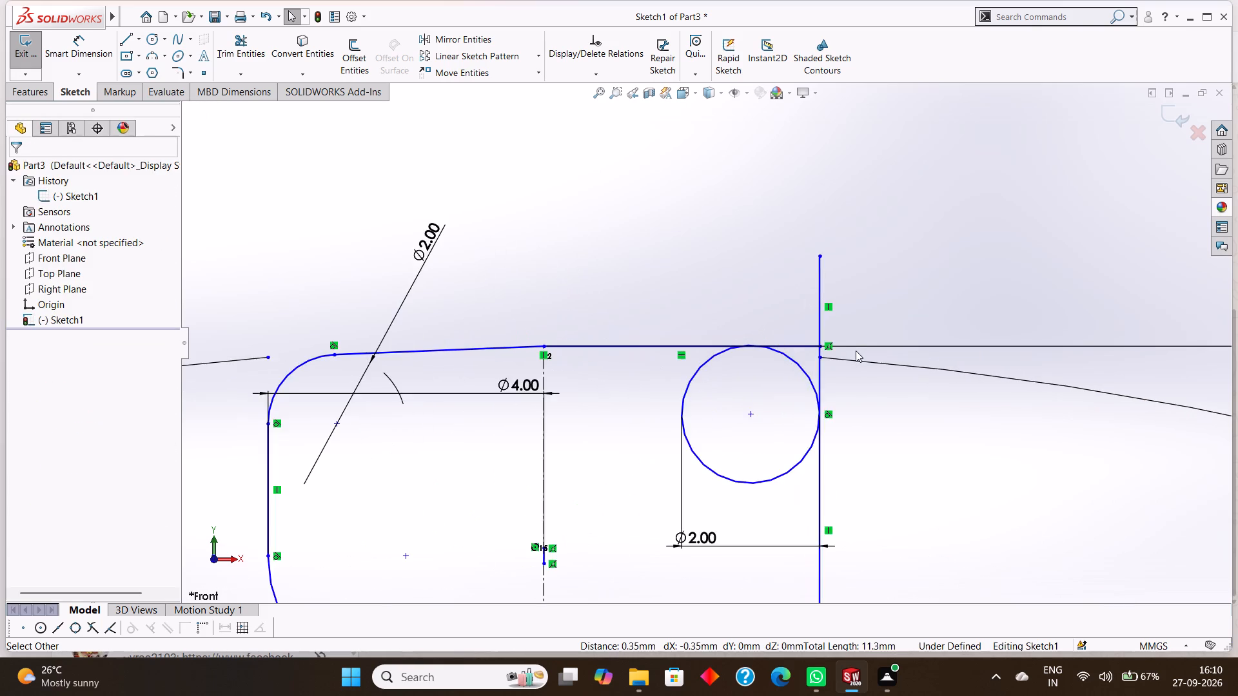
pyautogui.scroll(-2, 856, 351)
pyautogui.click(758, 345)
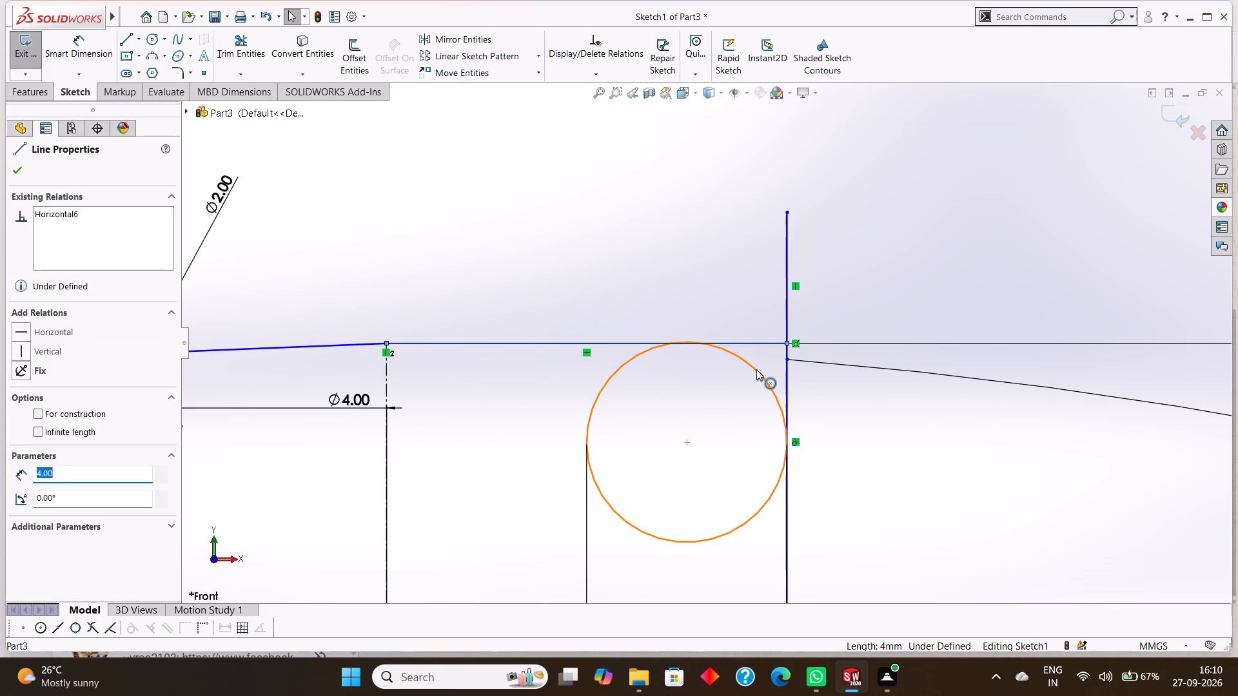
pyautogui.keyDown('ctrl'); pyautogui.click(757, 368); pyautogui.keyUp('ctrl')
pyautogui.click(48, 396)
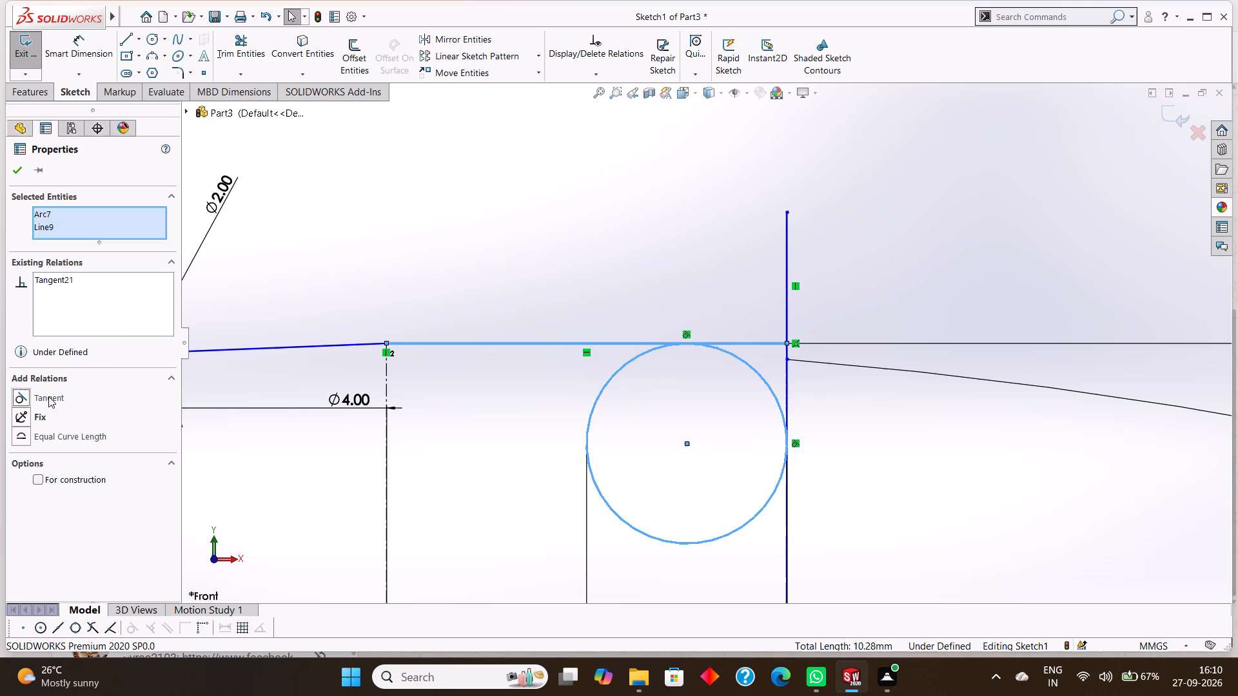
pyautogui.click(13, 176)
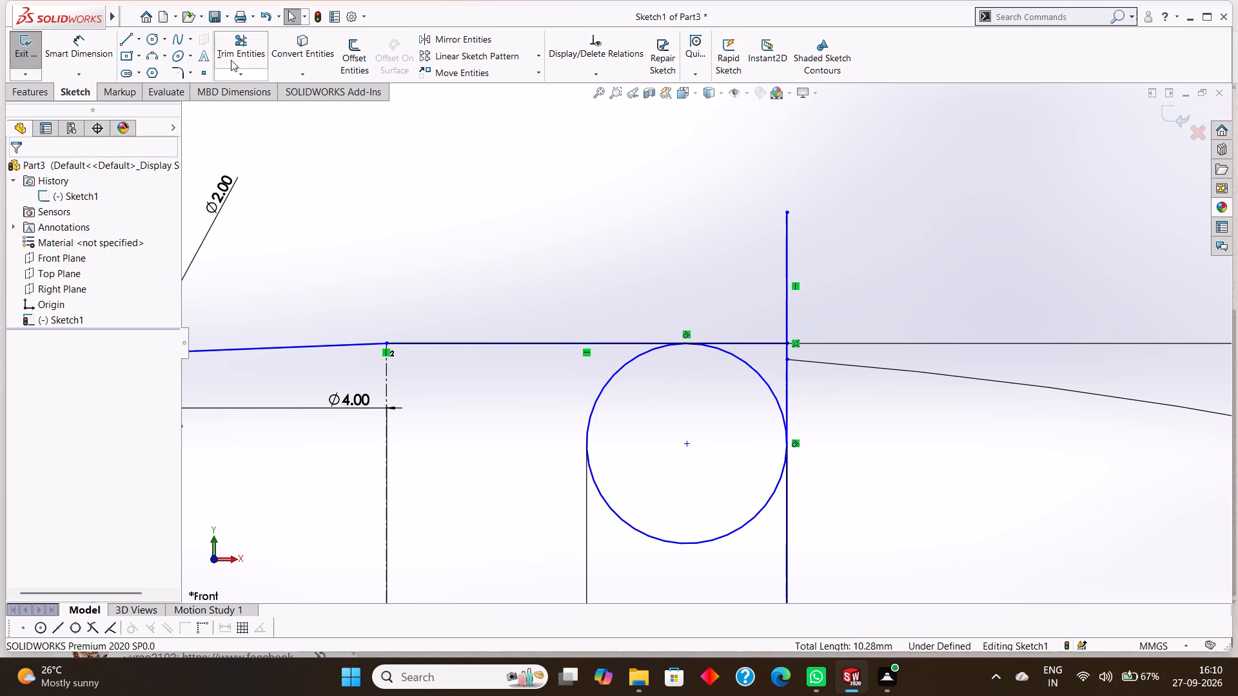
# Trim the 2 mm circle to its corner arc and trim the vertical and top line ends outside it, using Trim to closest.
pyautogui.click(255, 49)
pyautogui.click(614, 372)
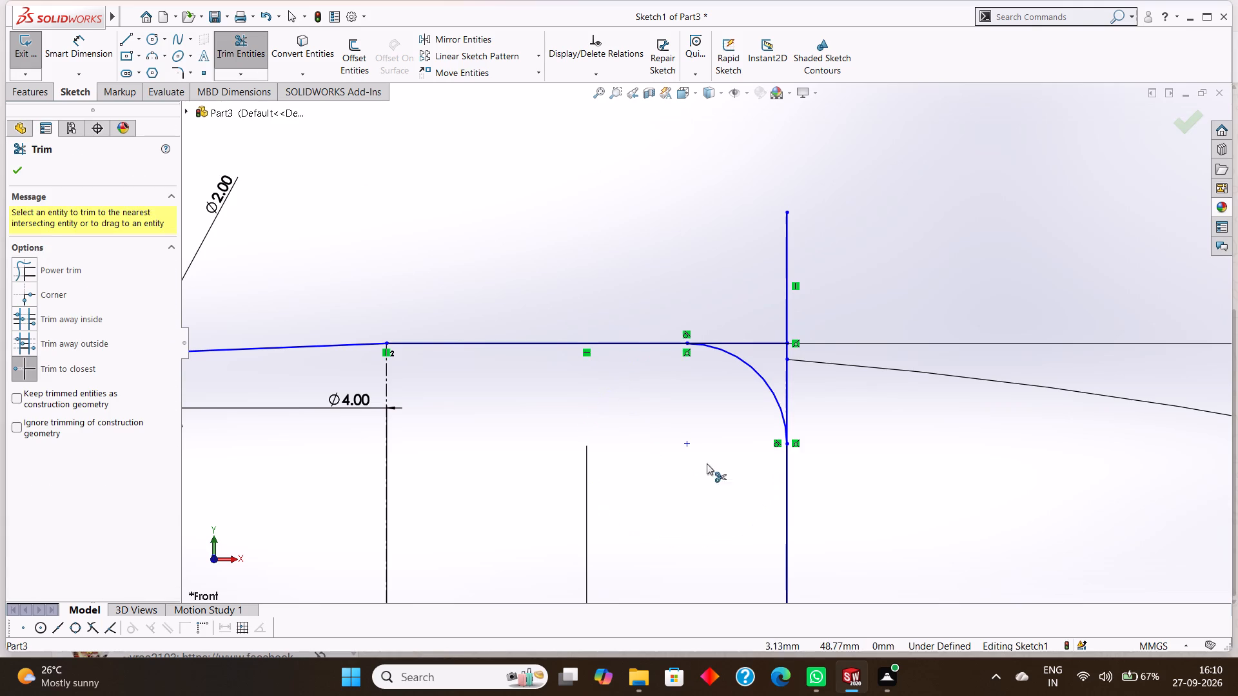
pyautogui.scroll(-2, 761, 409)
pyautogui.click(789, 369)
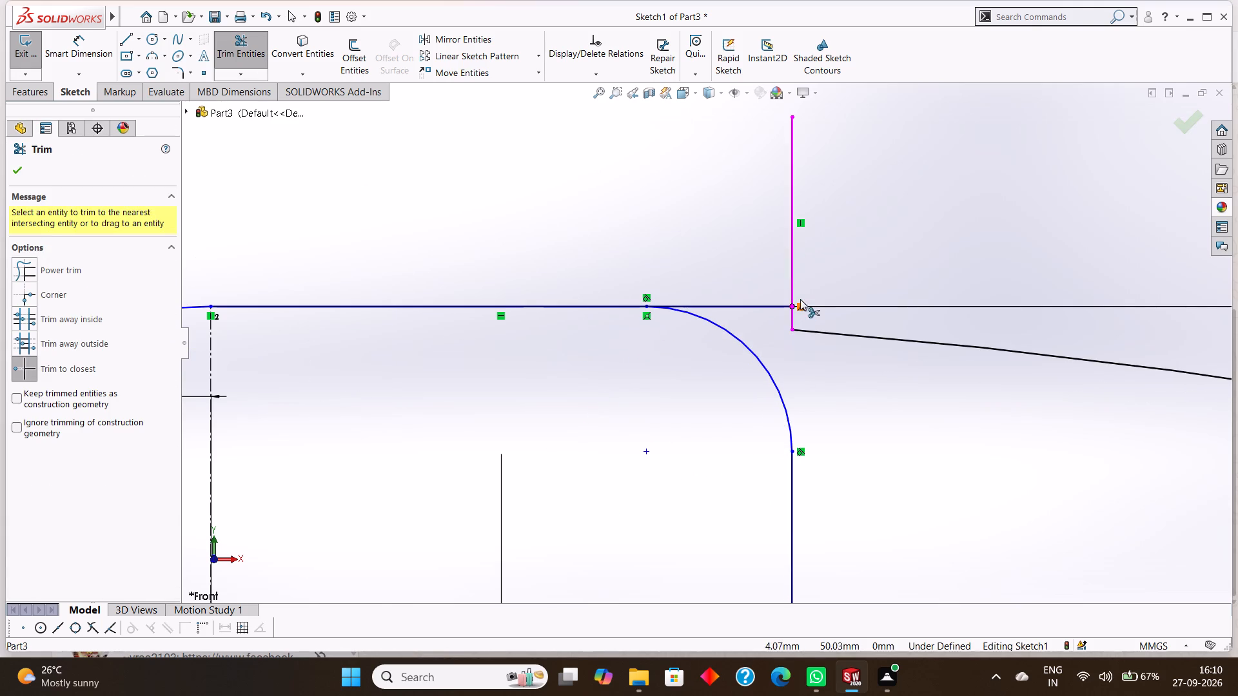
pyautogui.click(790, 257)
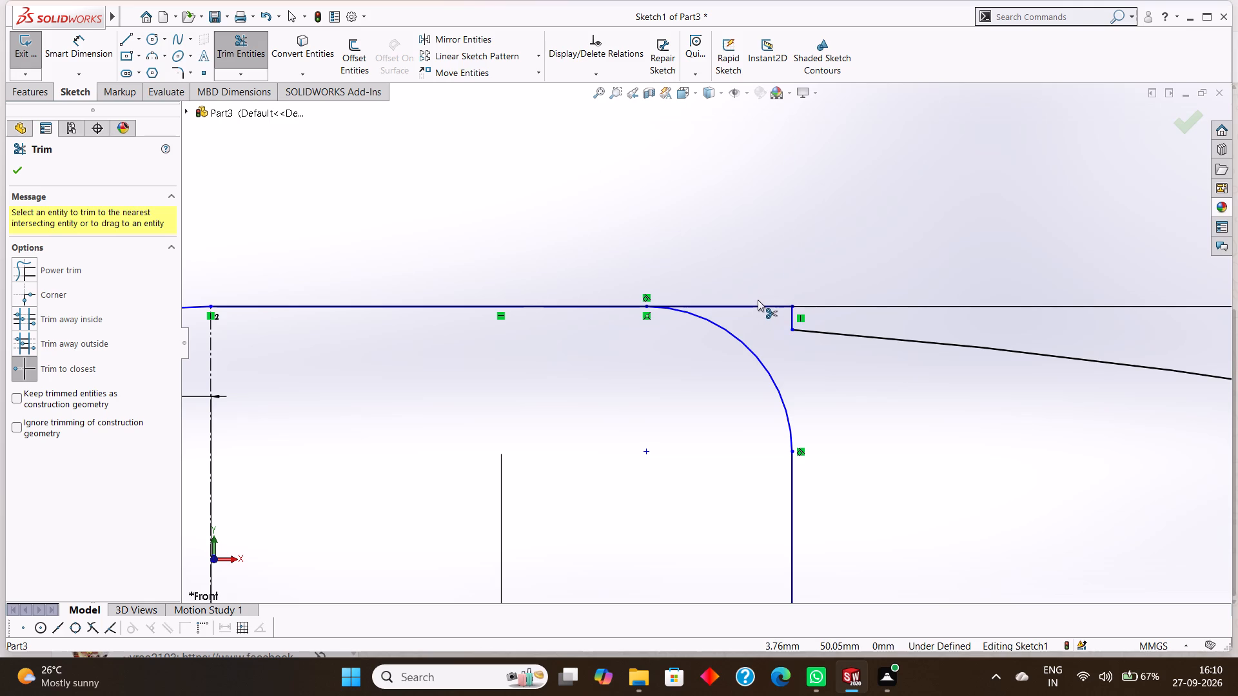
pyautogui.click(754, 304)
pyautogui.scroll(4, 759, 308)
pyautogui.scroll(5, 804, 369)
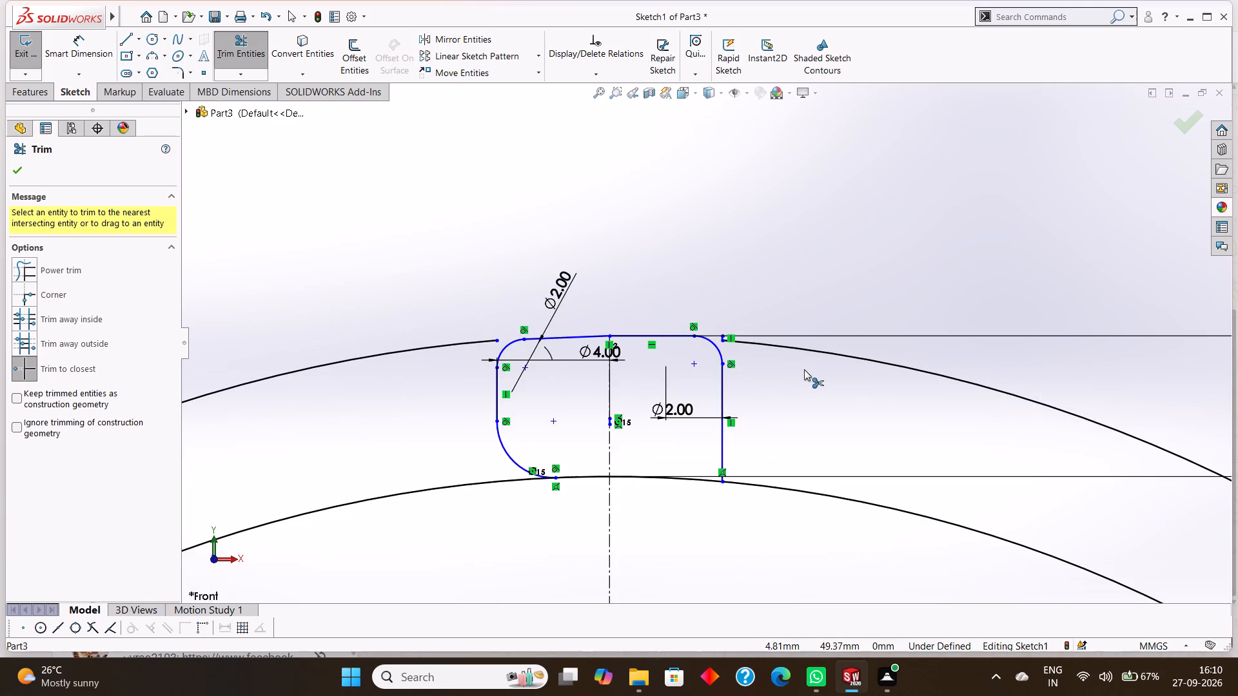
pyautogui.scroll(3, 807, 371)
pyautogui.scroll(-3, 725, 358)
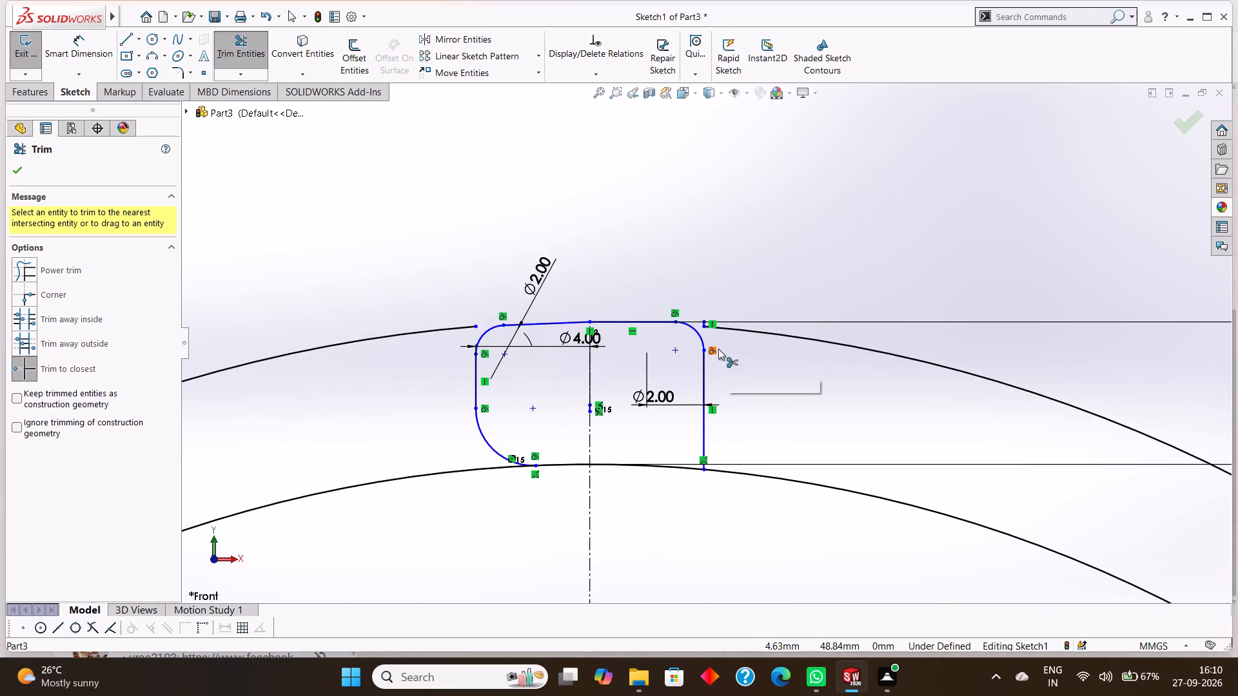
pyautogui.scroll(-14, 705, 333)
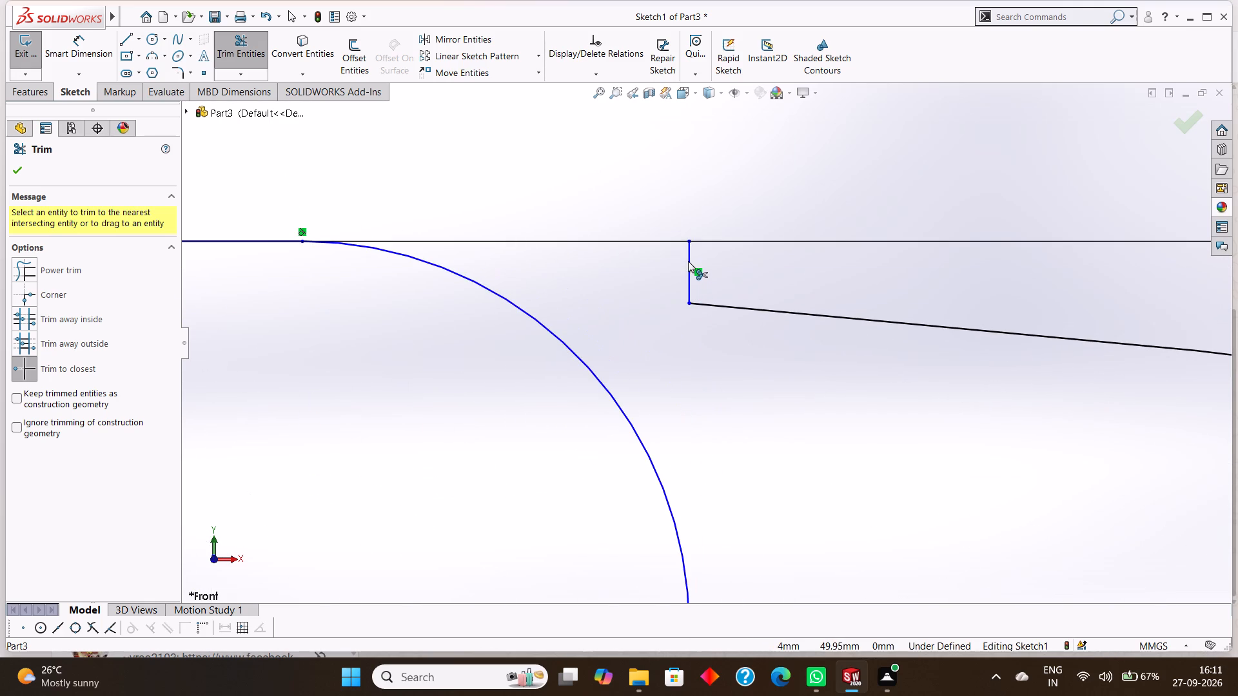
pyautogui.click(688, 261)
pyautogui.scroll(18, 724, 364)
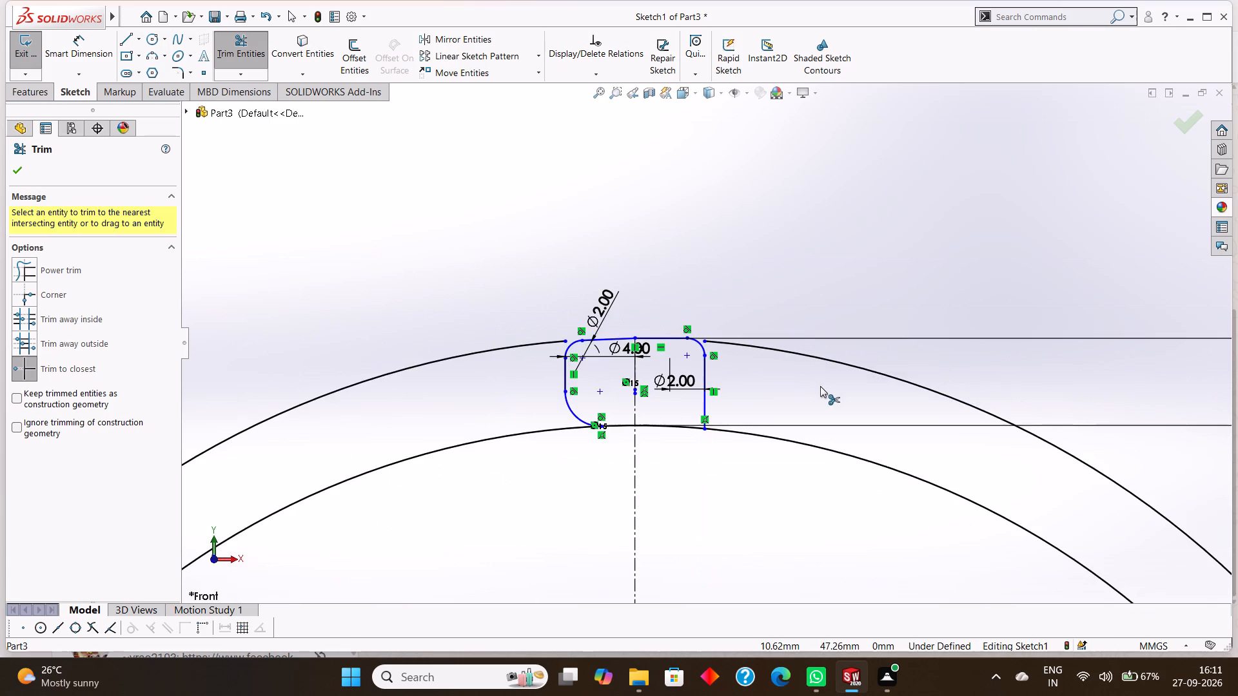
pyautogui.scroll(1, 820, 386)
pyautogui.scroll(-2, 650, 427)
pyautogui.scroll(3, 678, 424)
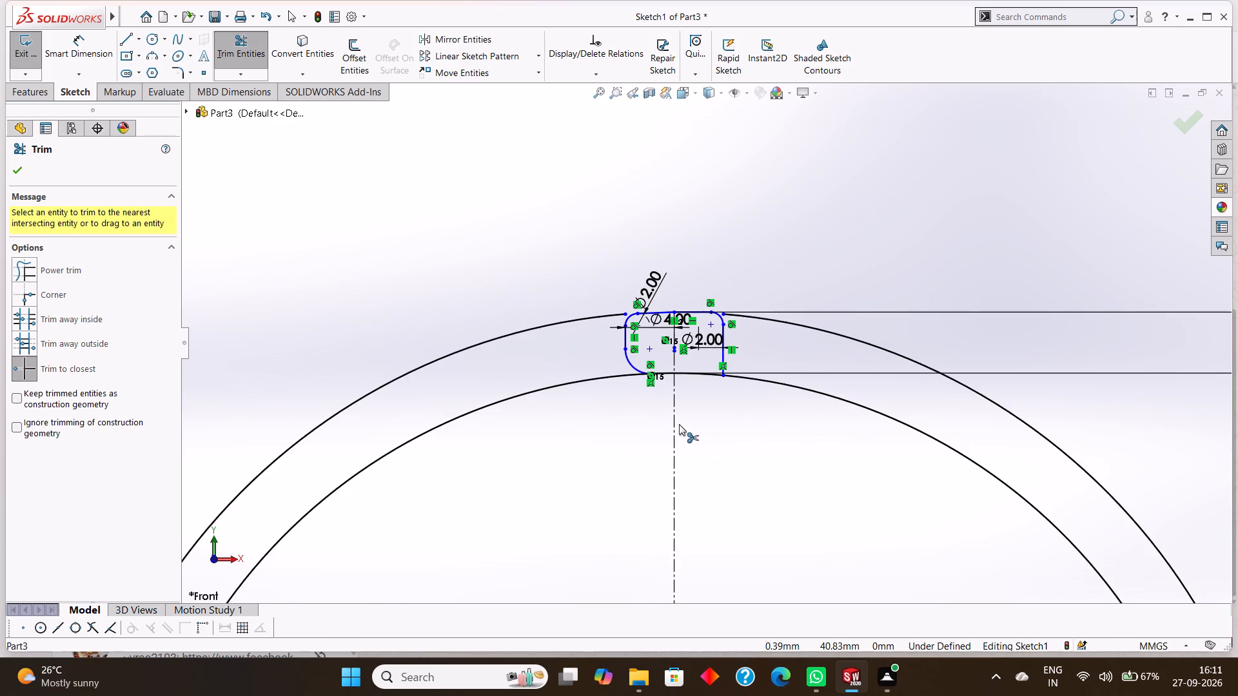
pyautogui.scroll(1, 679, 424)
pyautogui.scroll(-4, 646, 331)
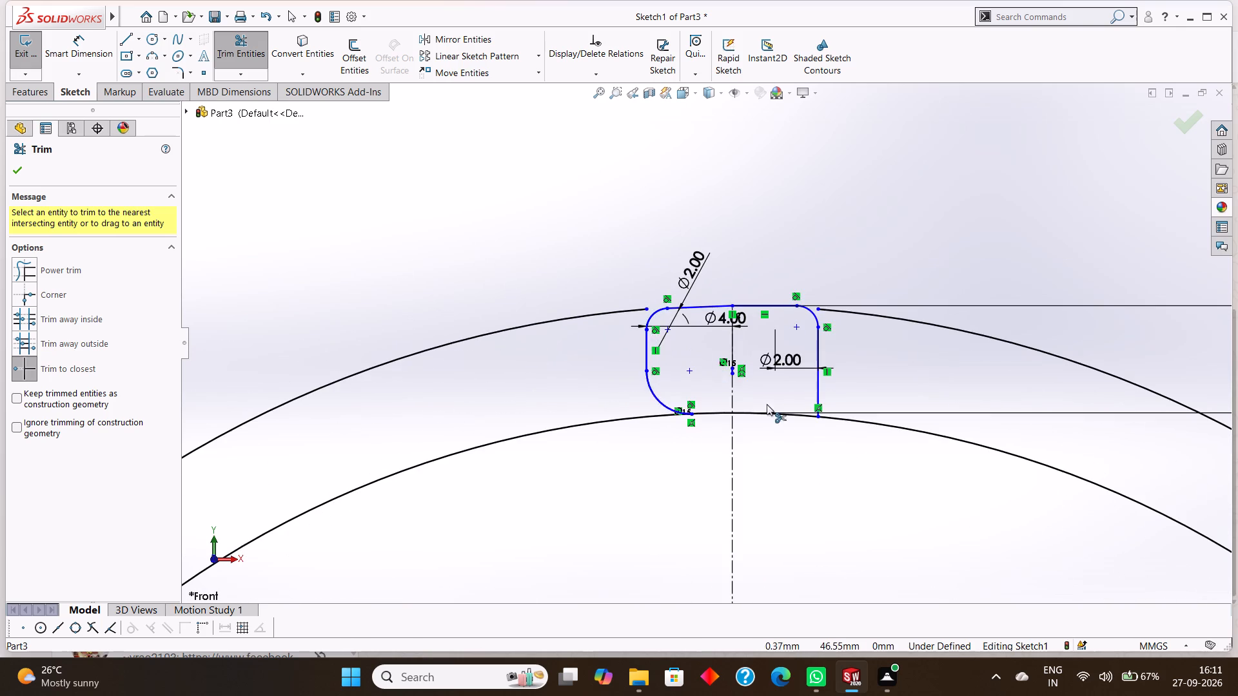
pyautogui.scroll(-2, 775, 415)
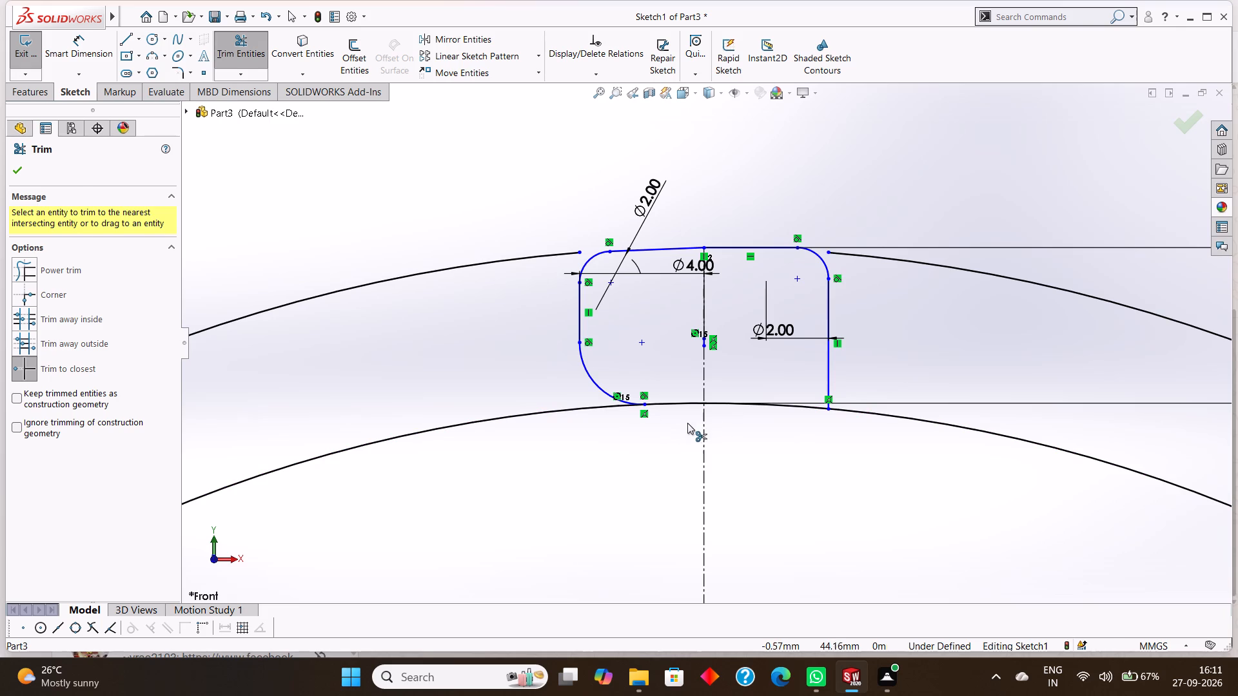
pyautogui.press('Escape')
# Undo the recent sketch edits back to the untrimmed 4 mm circle in the notch's negative-X bottom corner.
pyautogui.hotkey('ctrl', 'z')
pyautogui.hotkey('ctrl', 'z')
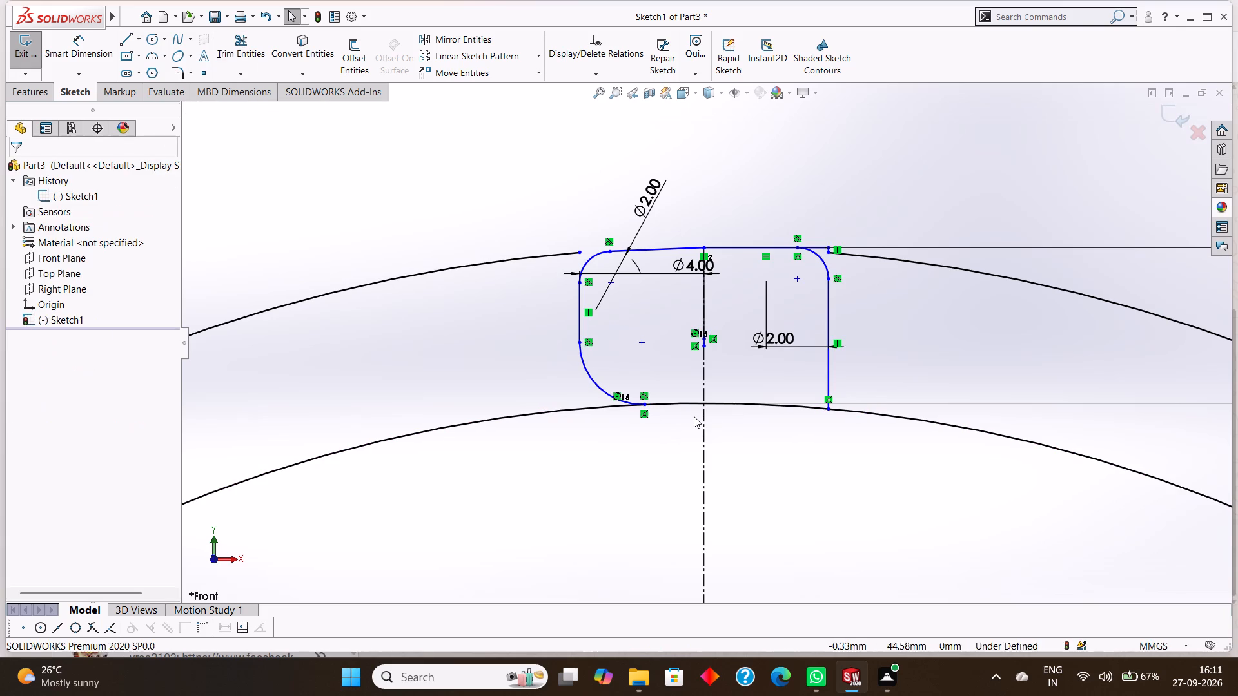
pyautogui.hotkey('ctrl', 'z')
pyautogui.hotkey('ctrl', 'z')
pyautogui.hotkey('ctrl', 'z')
pyautogui.hotkey('ctrl', 'z')
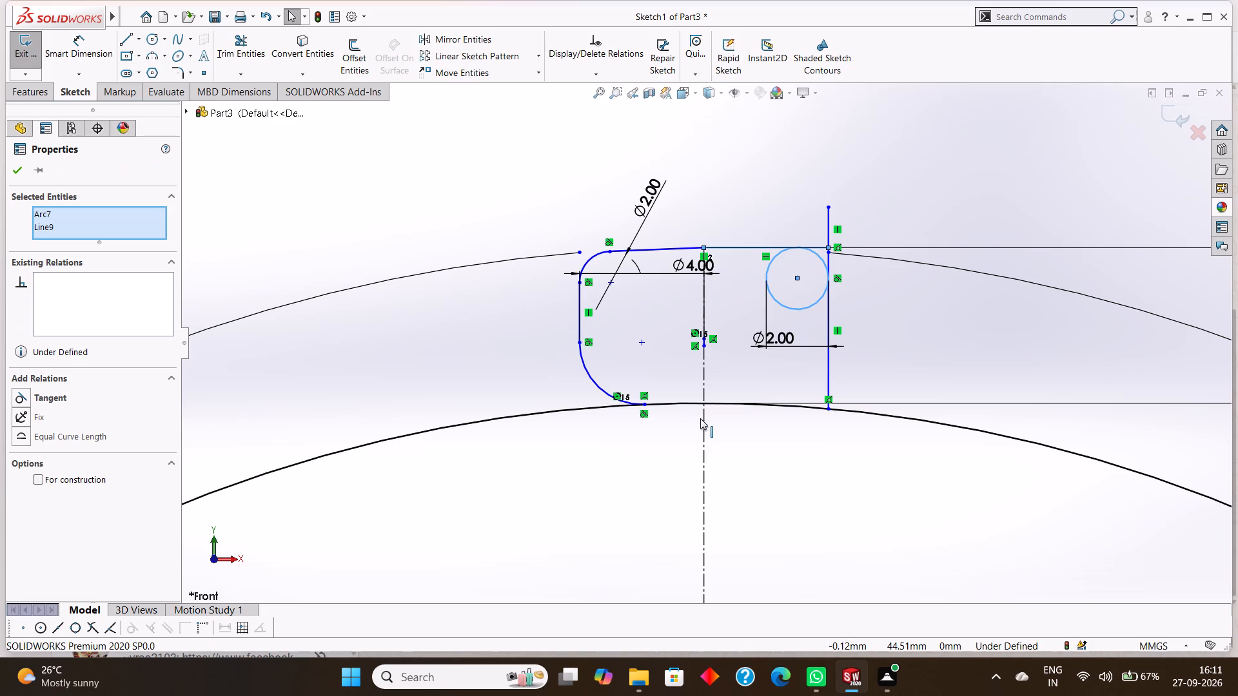
pyautogui.hotkey('ctrl', 'z')
pyautogui.hotkey('ctrl', 'z')
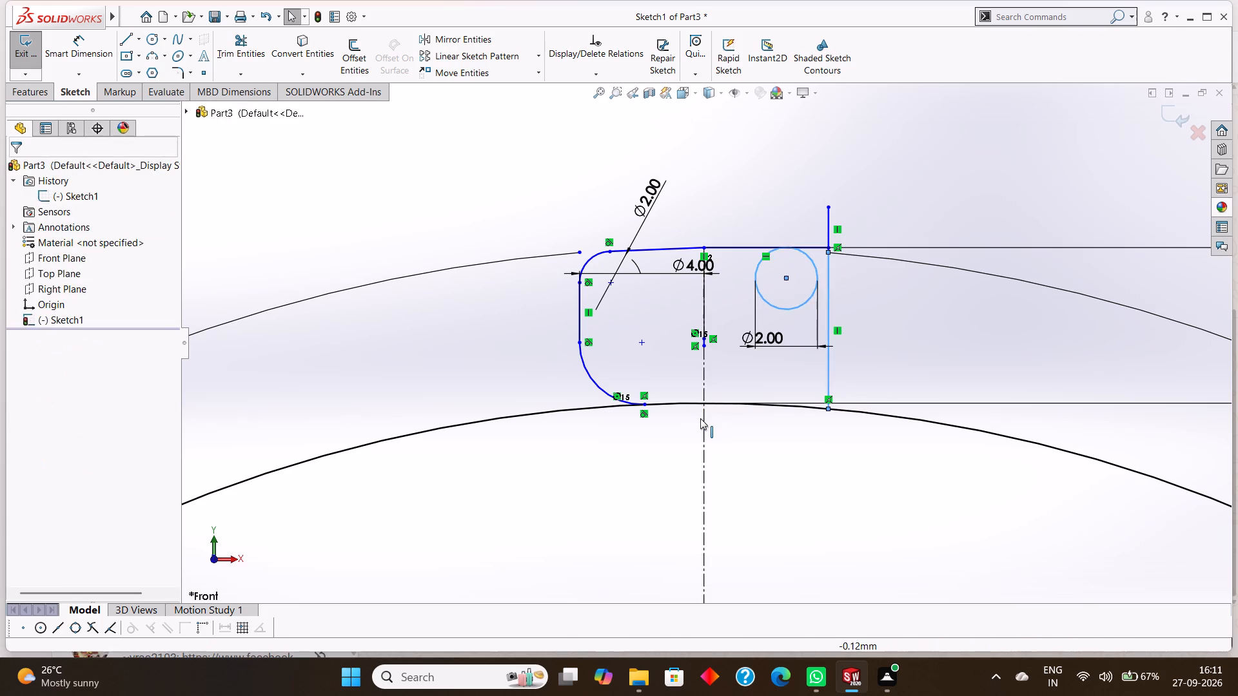
pyautogui.hotkey('ctrl', 'z')
pyautogui.hotkey('ctrl', 'z')
pyautogui.hotkey('ctrl', 'z')
pyautogui.hotkey('ctrl', 'z')
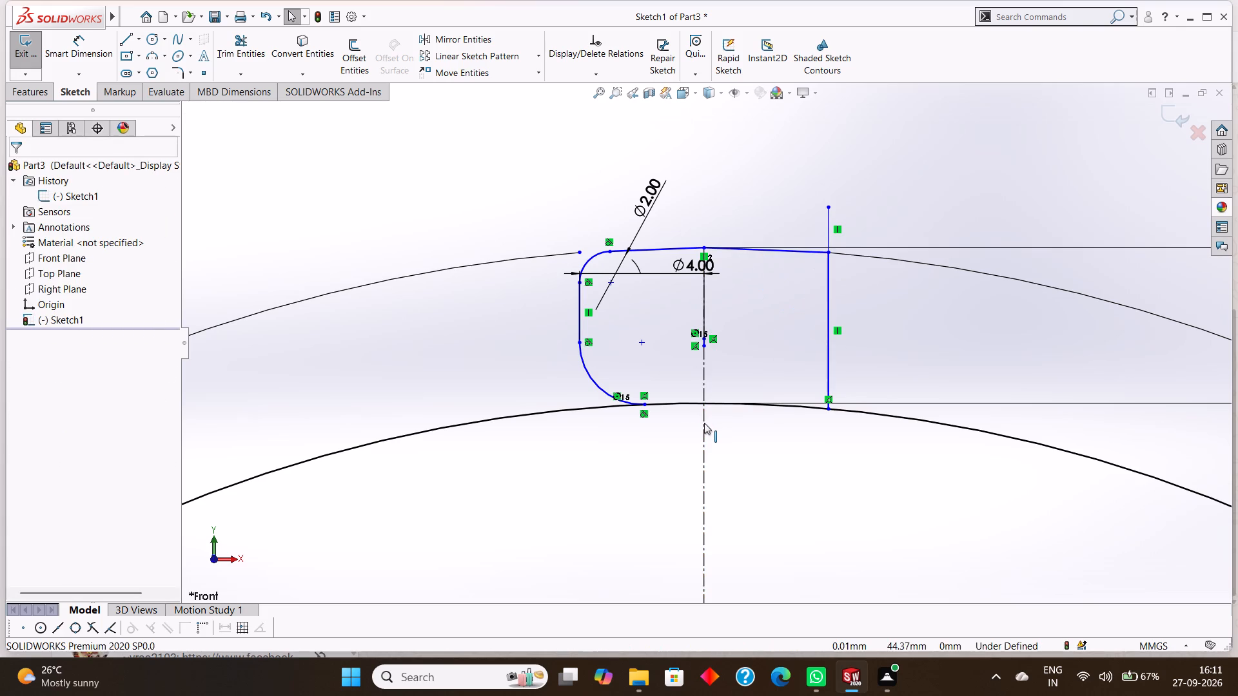
pyautogui.hotkey('ctrl', 'z')
pyautogui.hotkey('ctrl', 'z')
pyautogui.hotkey('ctrl', 'z')
pyautogui.hotkey('ctrl', 'z')
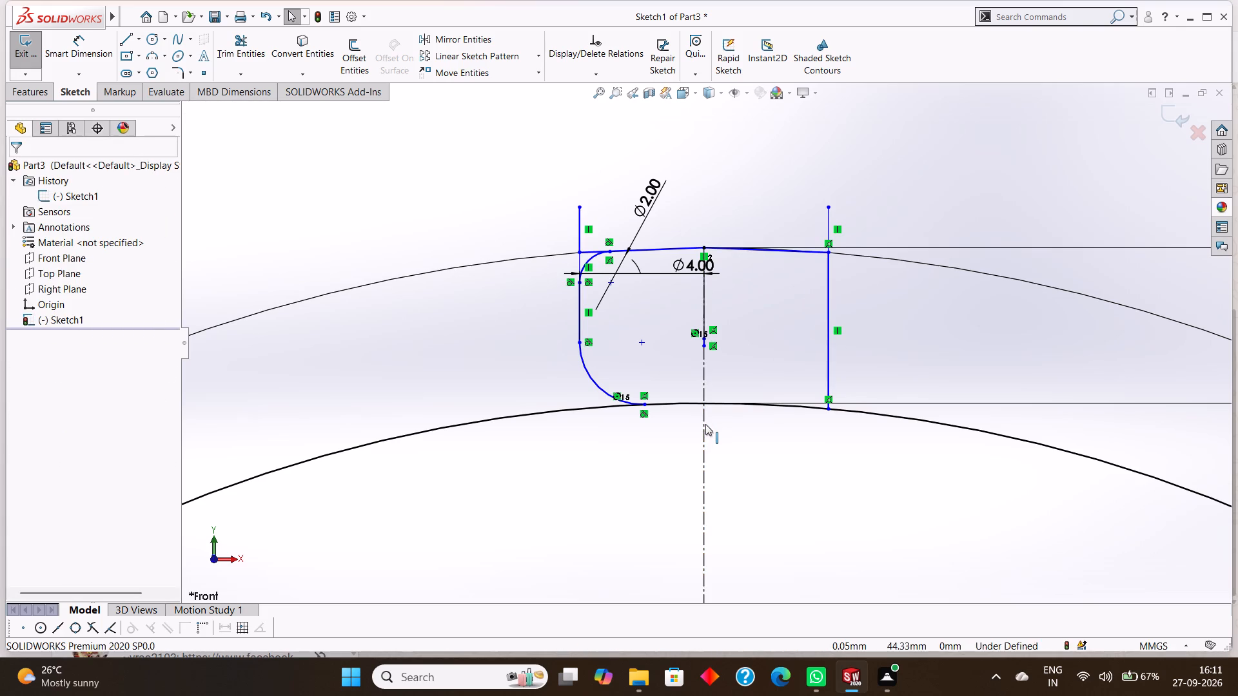
pyautogui.hotkey('ctrl', 'z')
pyautogui.hotkey('ctrl', 'z')
pyautogui.hotkey('ctrl', 'z')
pyautogui.hotkey('ctrl', 'z')
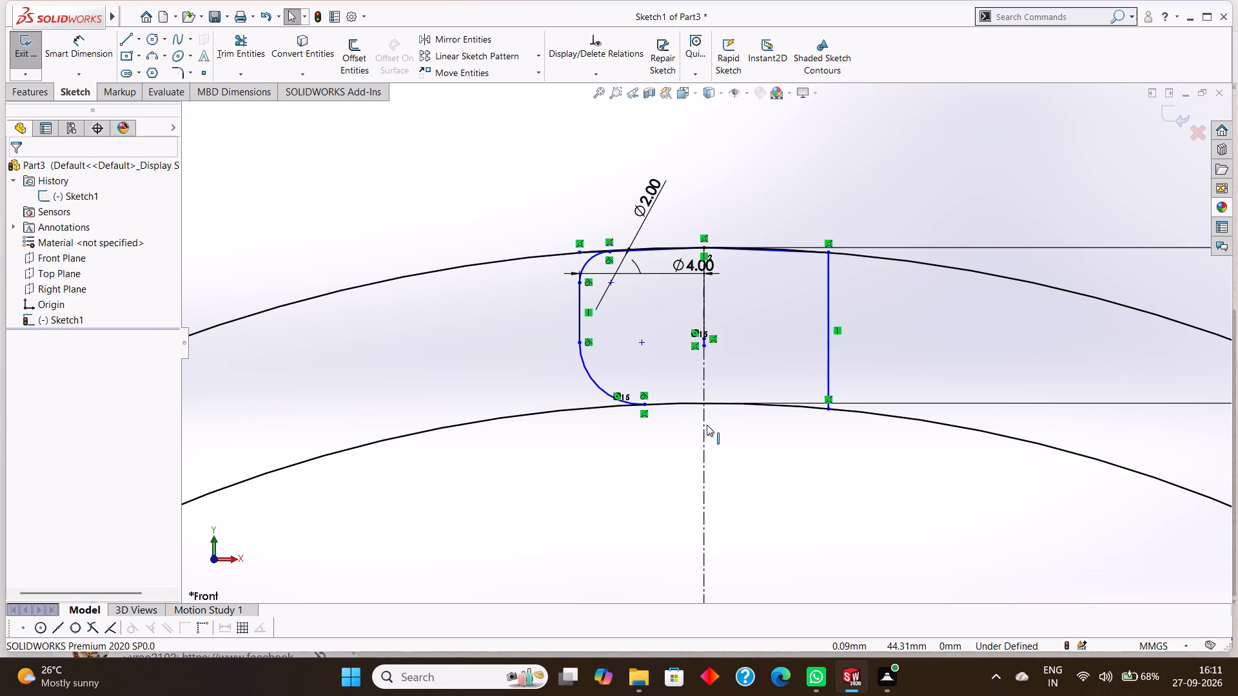
pyautogui.hotkey('ctrl', 'z')
pyautogui.hotkey('ctrl', 'z')
pyautogui.hotkey('ctrl', 'z')
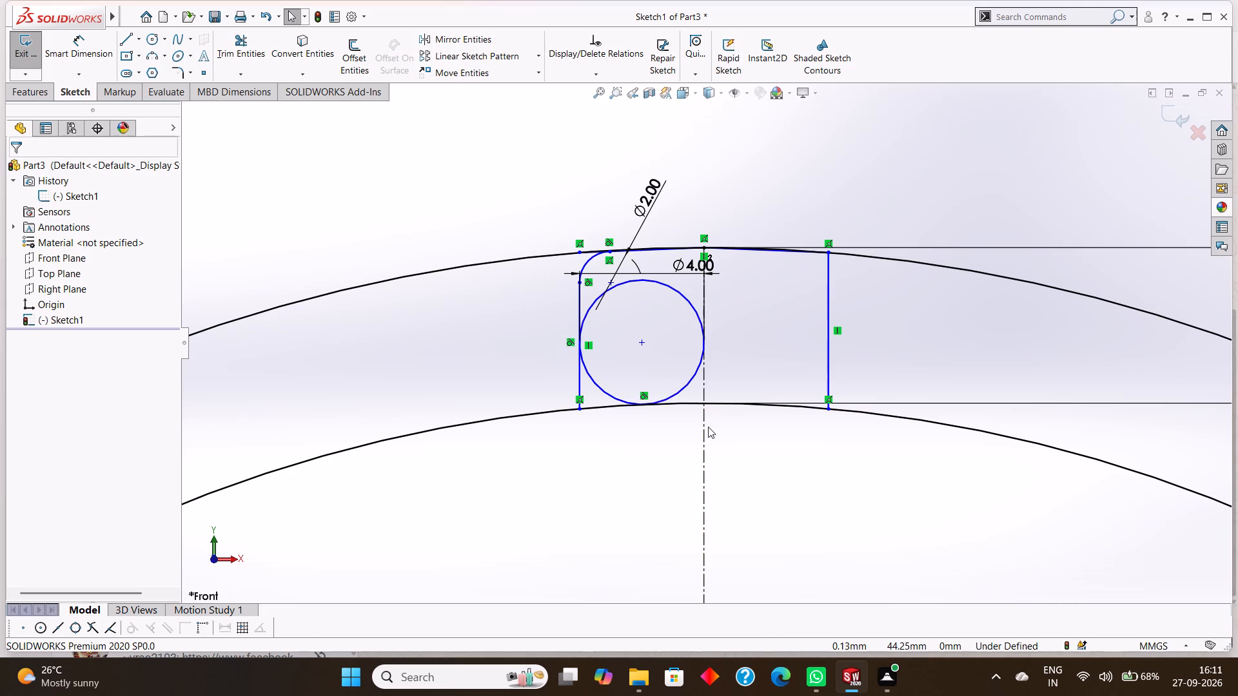
# Delete the 4 mm circle in the notch's negative-X bottom corner together with its diameter dimension.
pyautogui.rightClick(669, 287)
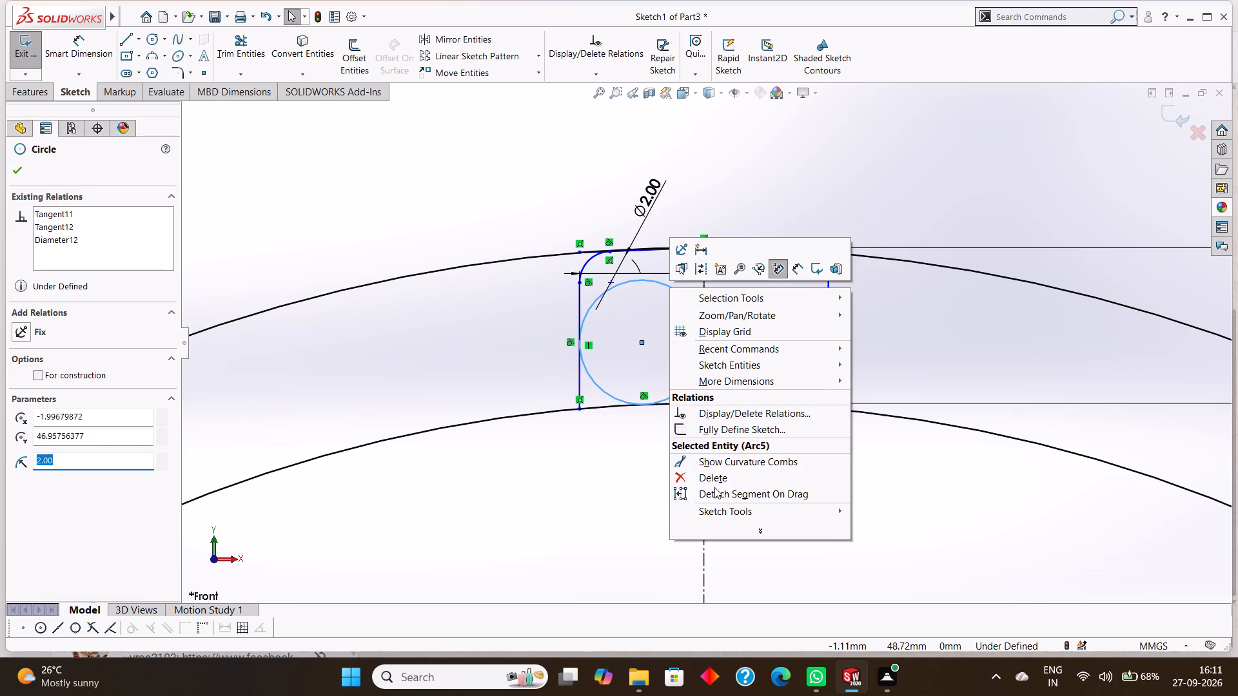
pyautogui.click(711, 476)
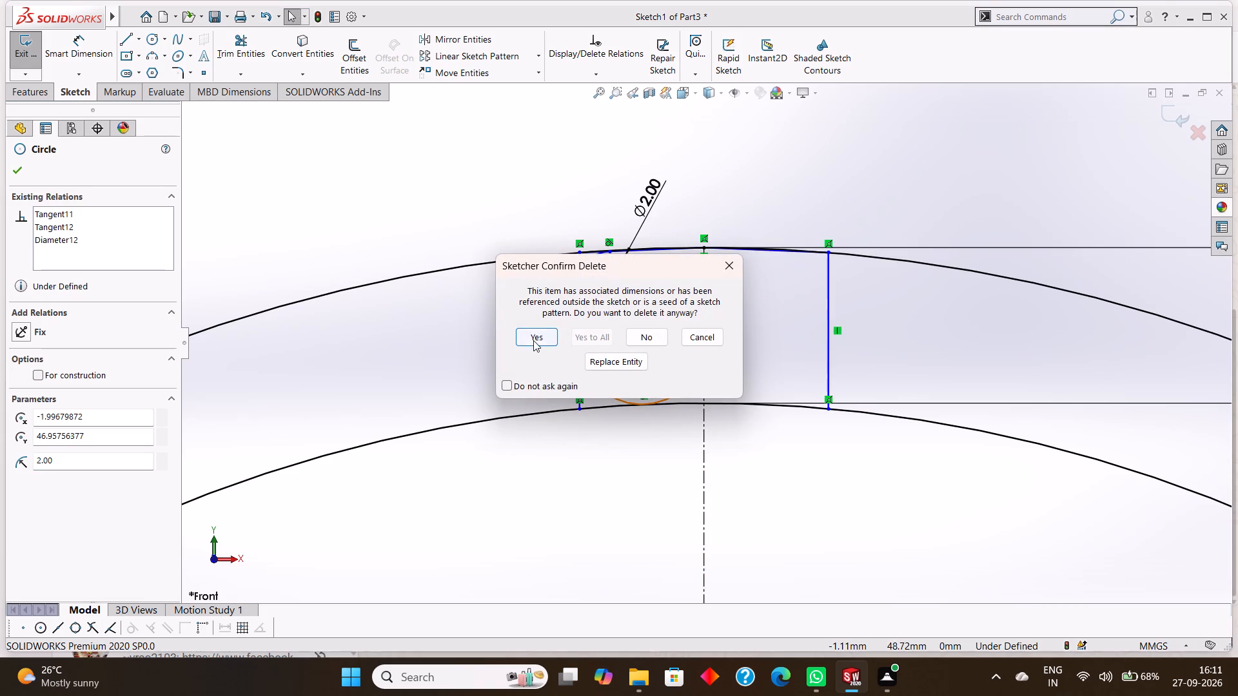
pyautogui.click(533, 339)
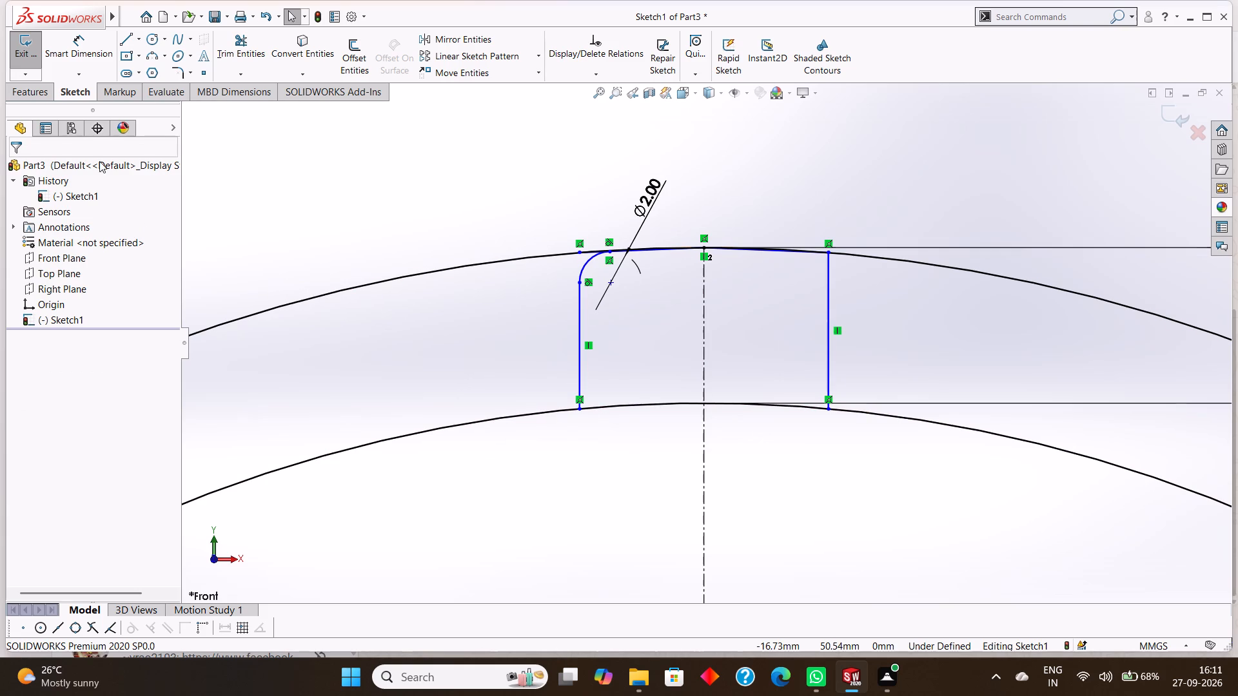
# Sketch a circle of 2 mm radius between the two ring circles, outside the notch's negative-X vertical line.
pyautogui.click(157, 37)
pyautogui.click(505, 347)
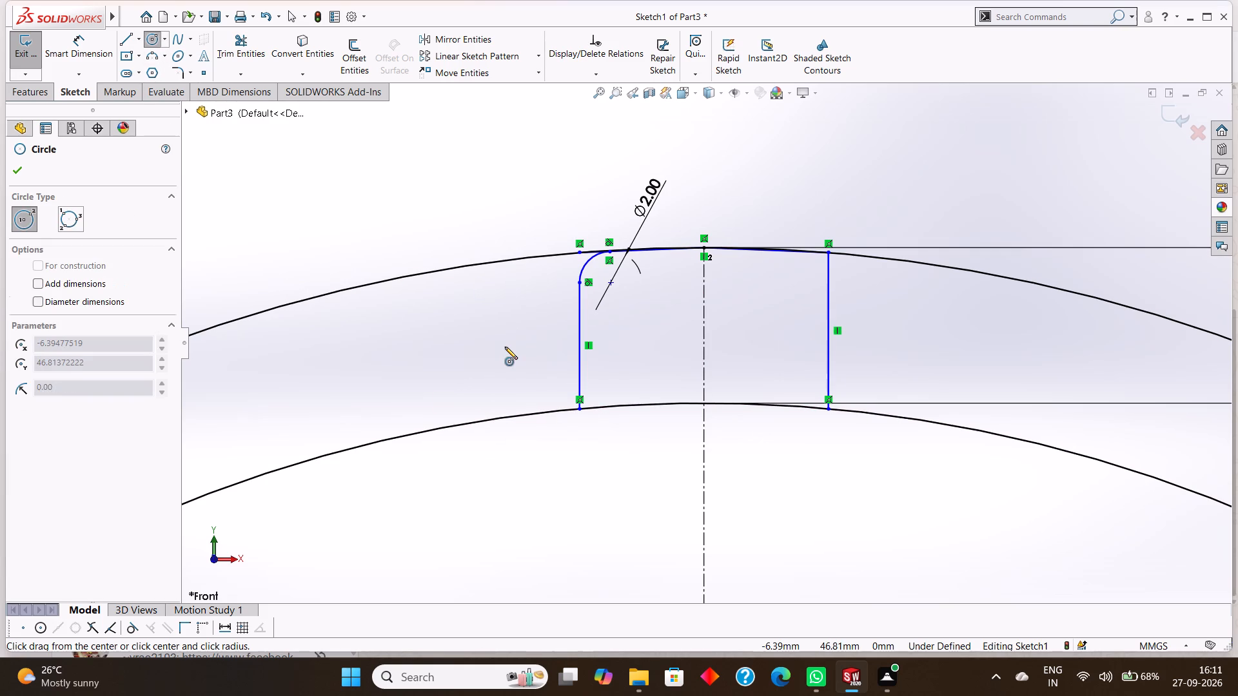
pyautogui.press('2')
pyautogui.press('Return')
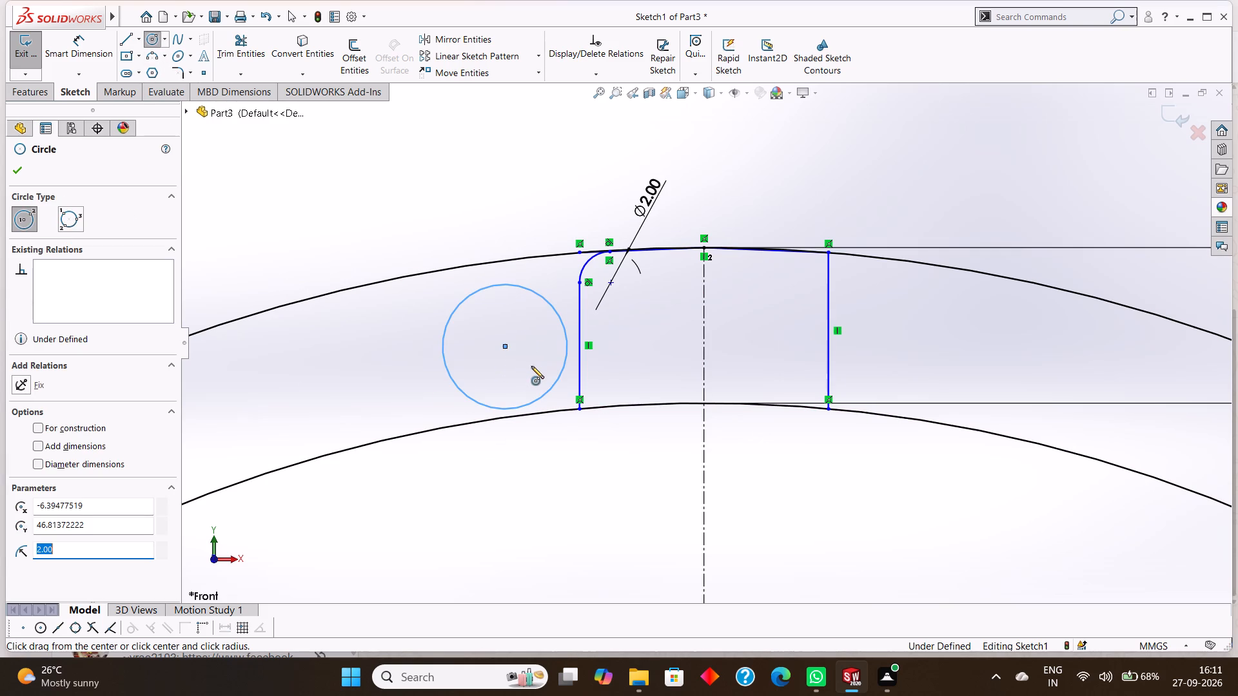
pyautogui.click(14, 177)
# Dimension the new circle's diameter at 2 mm, placing the dimension above the circle.
pyautogui.click(63, 54)
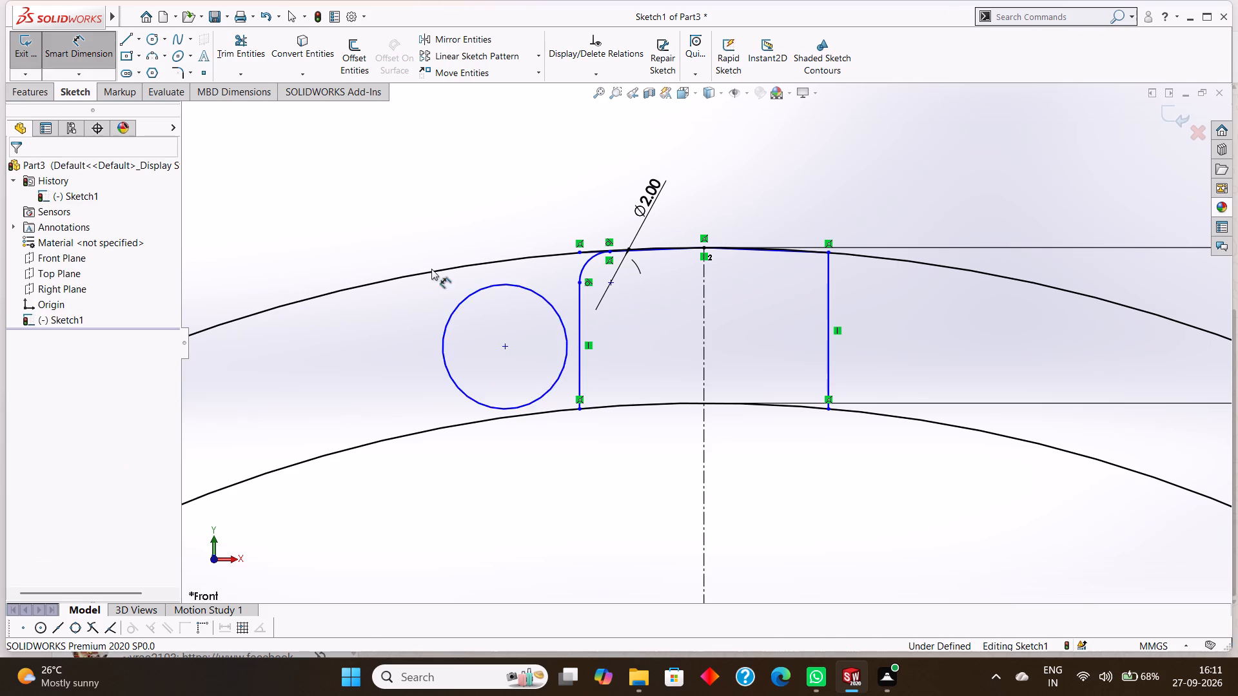
pyautogui.click(466, 301)
pyautogui.click(449, 237)
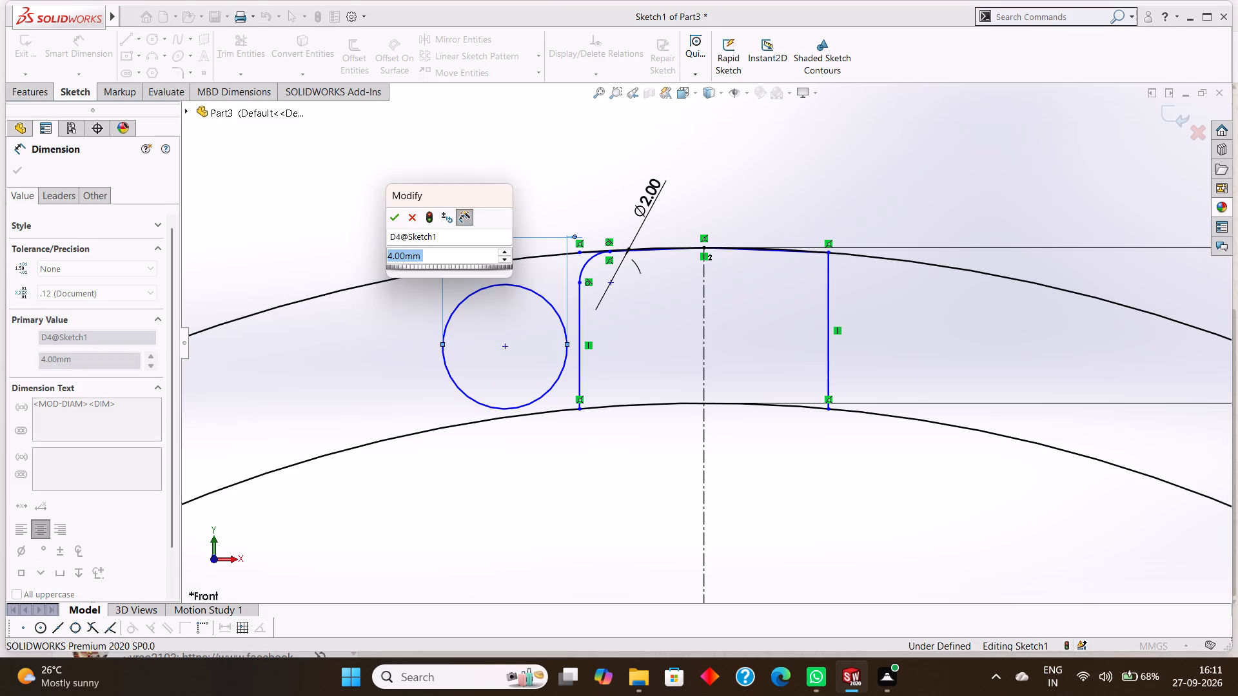
pyautogui.press('2')
pyautogui.press('Return')
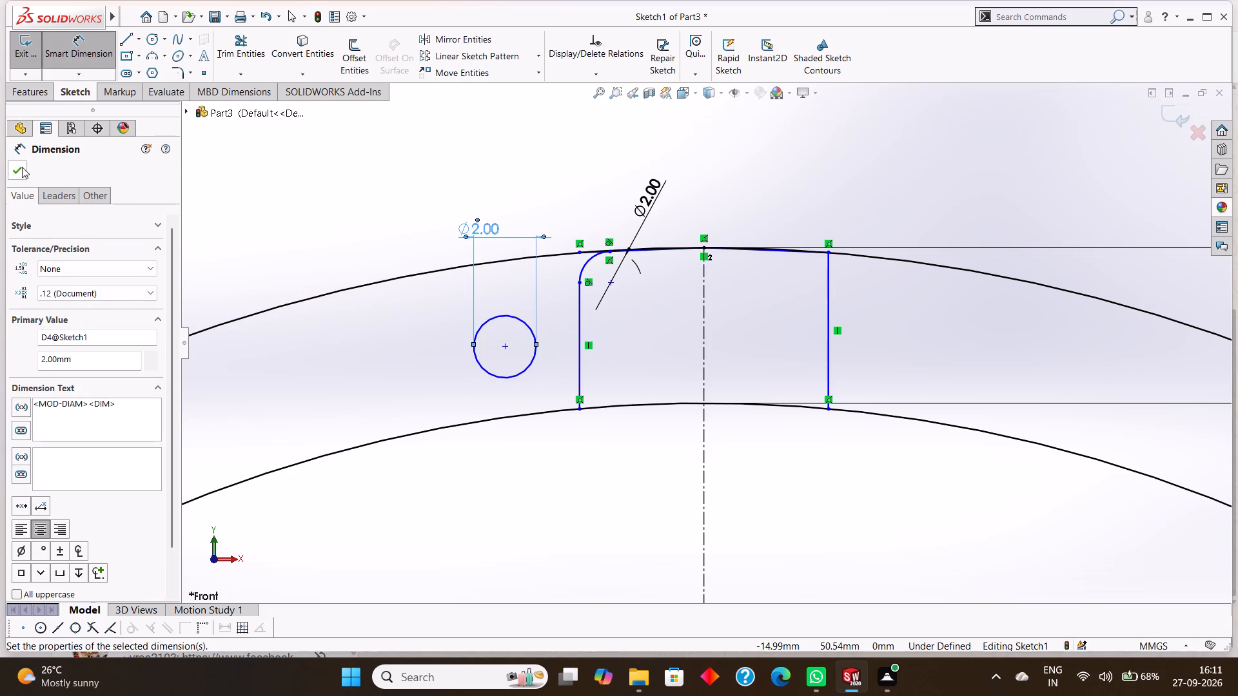
pyautogui.click(22, 169)
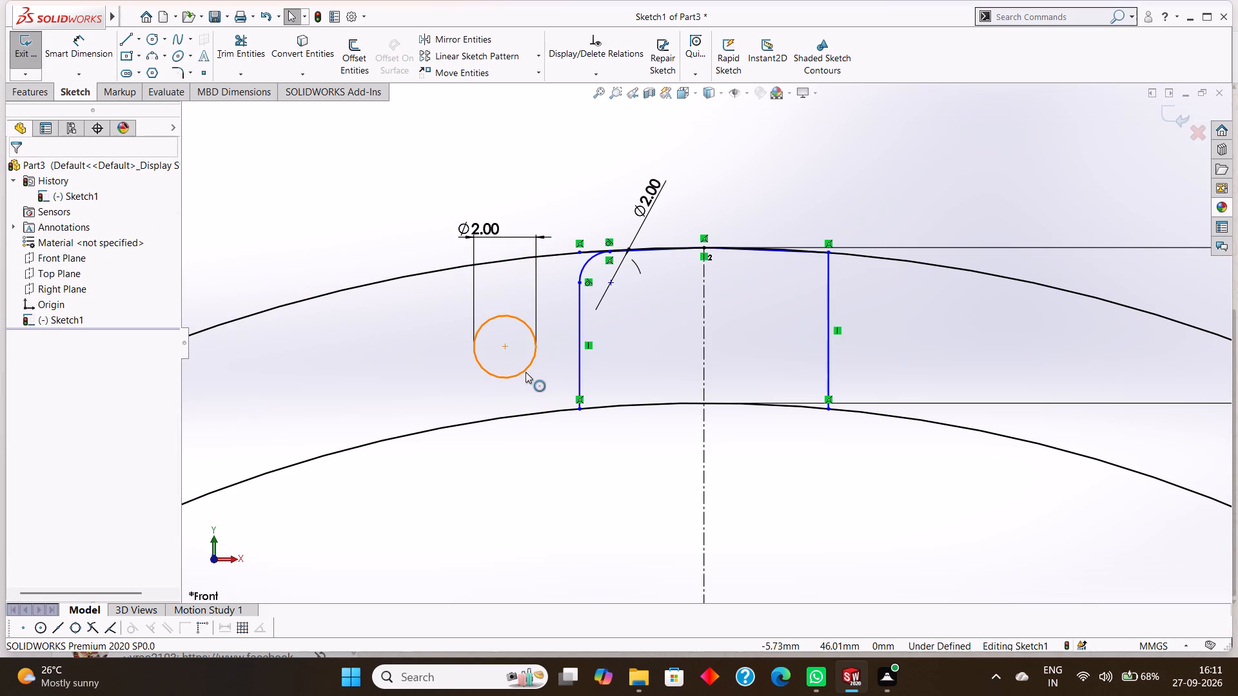
# Make the 2 mm circle tangent to the notch's negative-X vertical line.
pyautogui.click(525, 371)
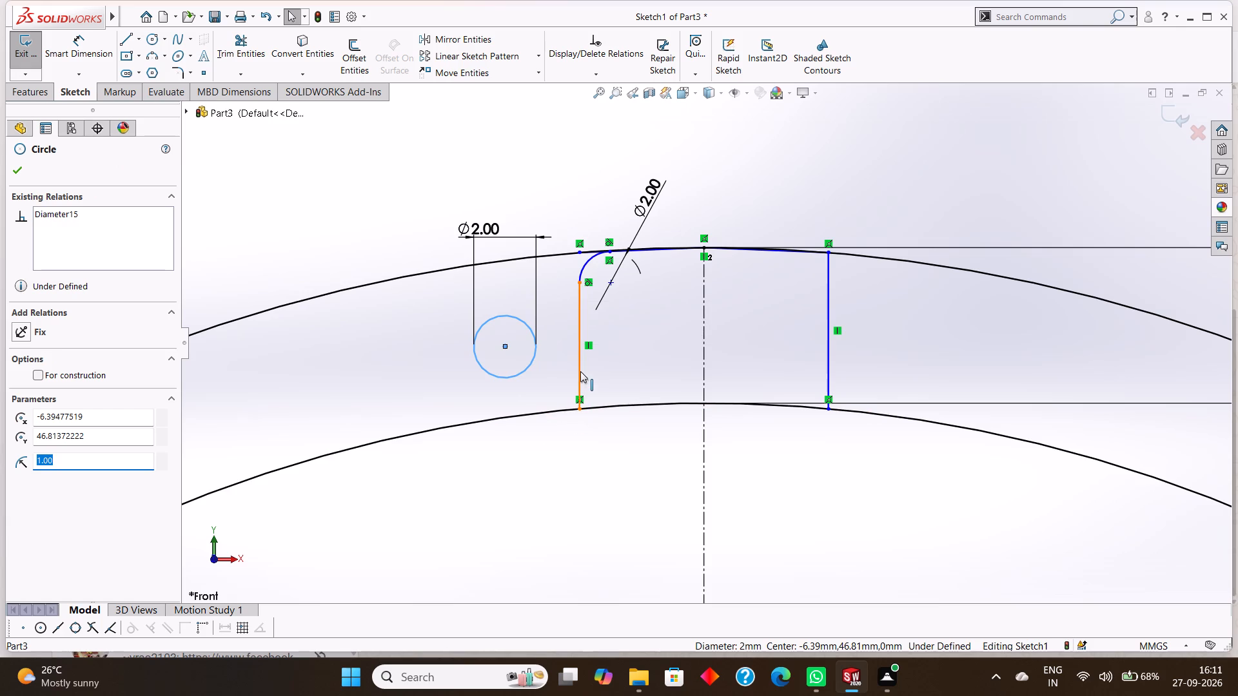
pyautogui.keyDown('ctrl'); pyautogui.click(580, 371); pyautogui.keyUp('ctrl')
pyautogui.click(61, 401)
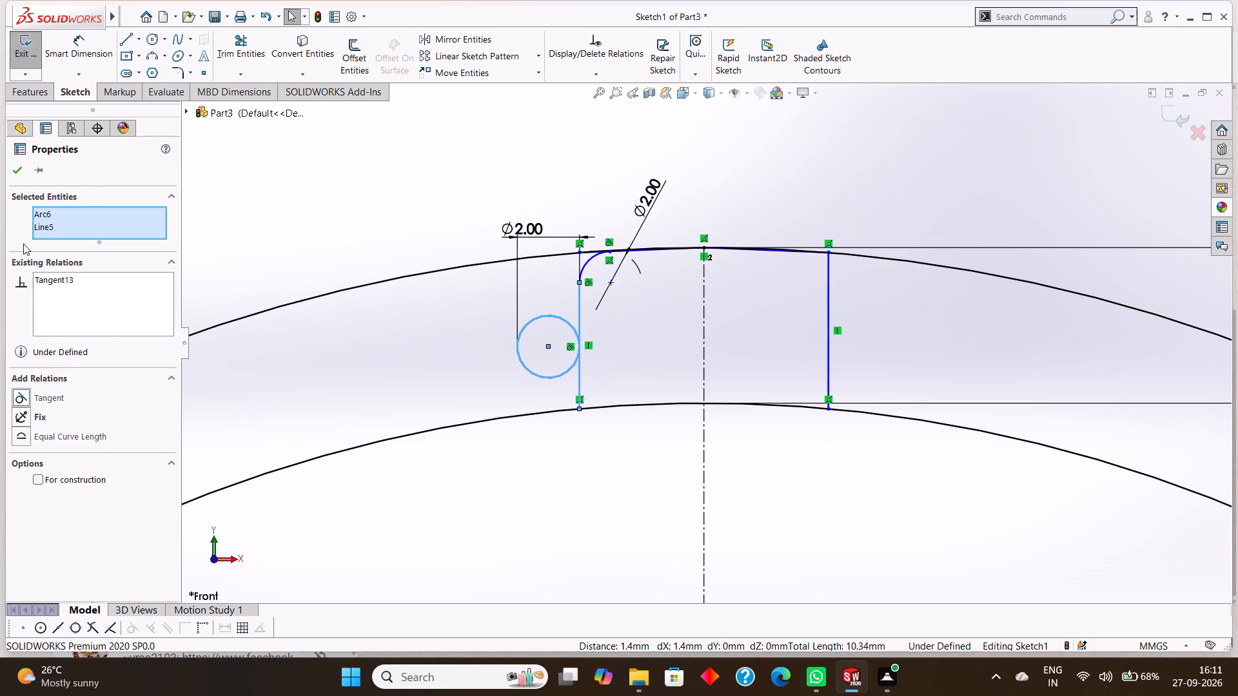
pyautogui.click(11, 171)
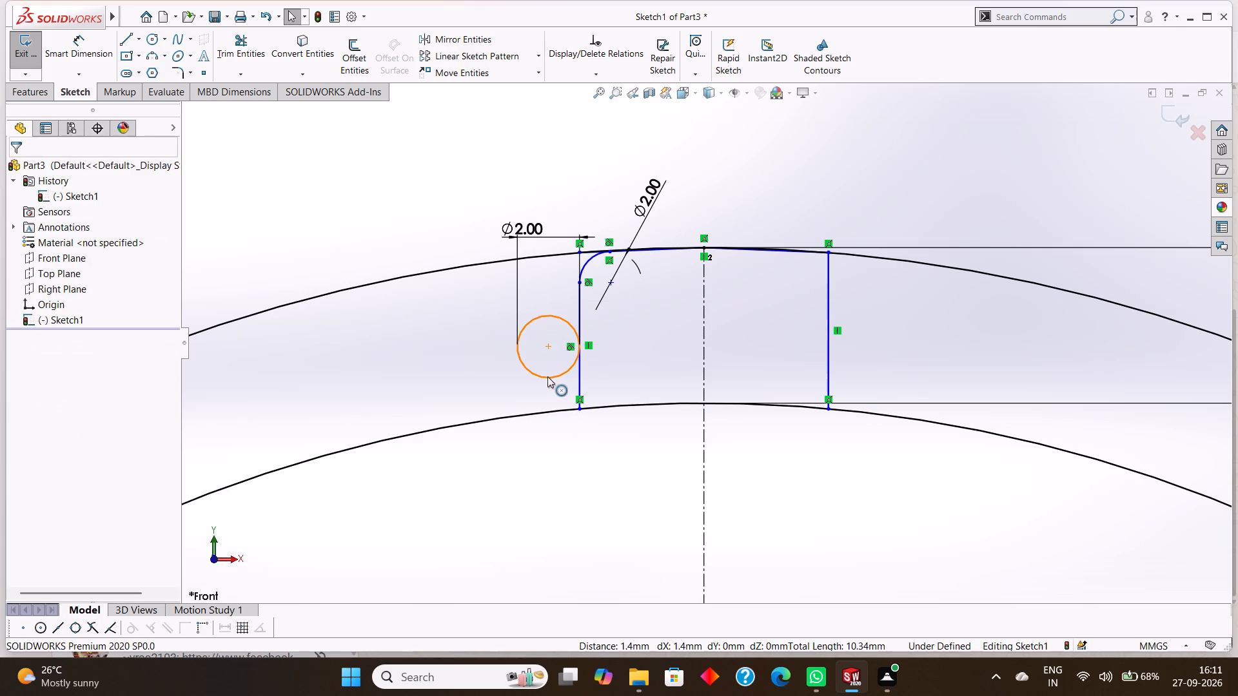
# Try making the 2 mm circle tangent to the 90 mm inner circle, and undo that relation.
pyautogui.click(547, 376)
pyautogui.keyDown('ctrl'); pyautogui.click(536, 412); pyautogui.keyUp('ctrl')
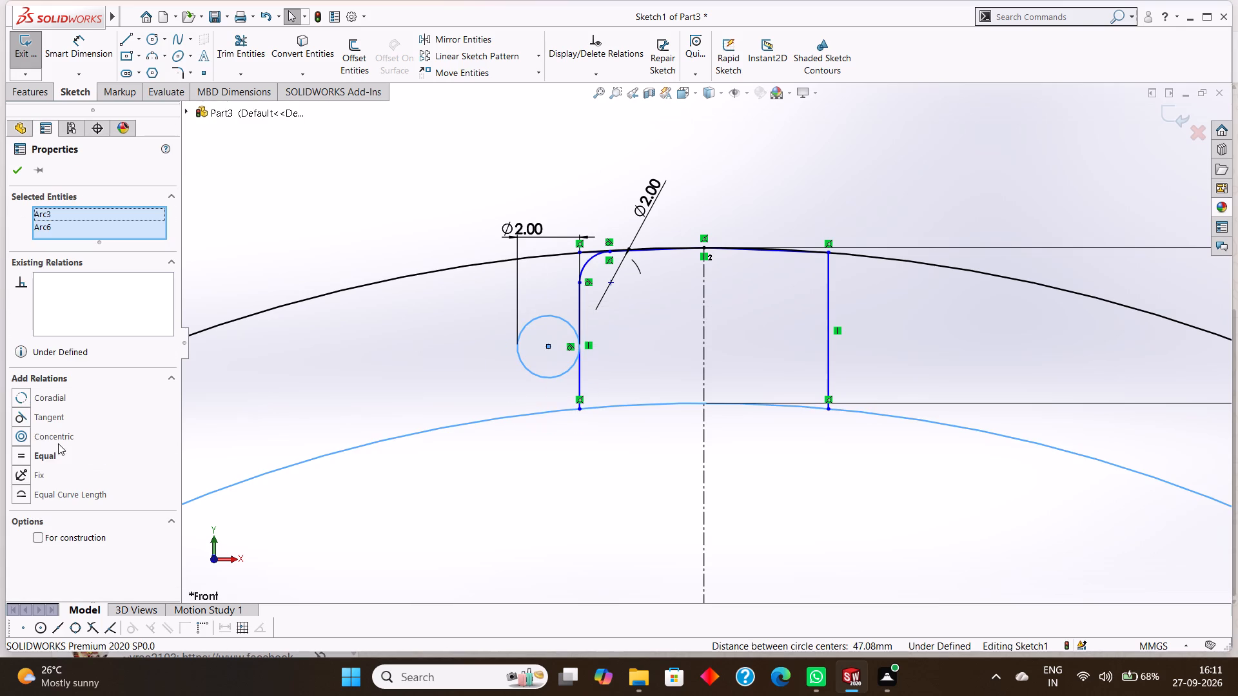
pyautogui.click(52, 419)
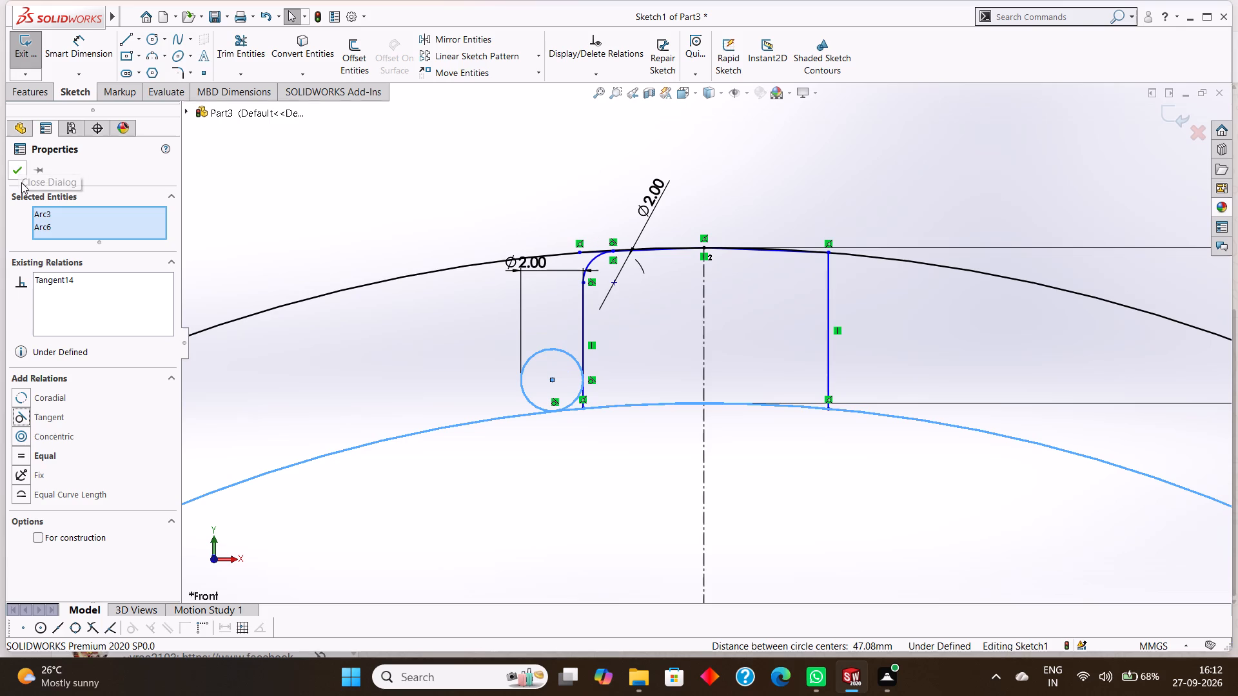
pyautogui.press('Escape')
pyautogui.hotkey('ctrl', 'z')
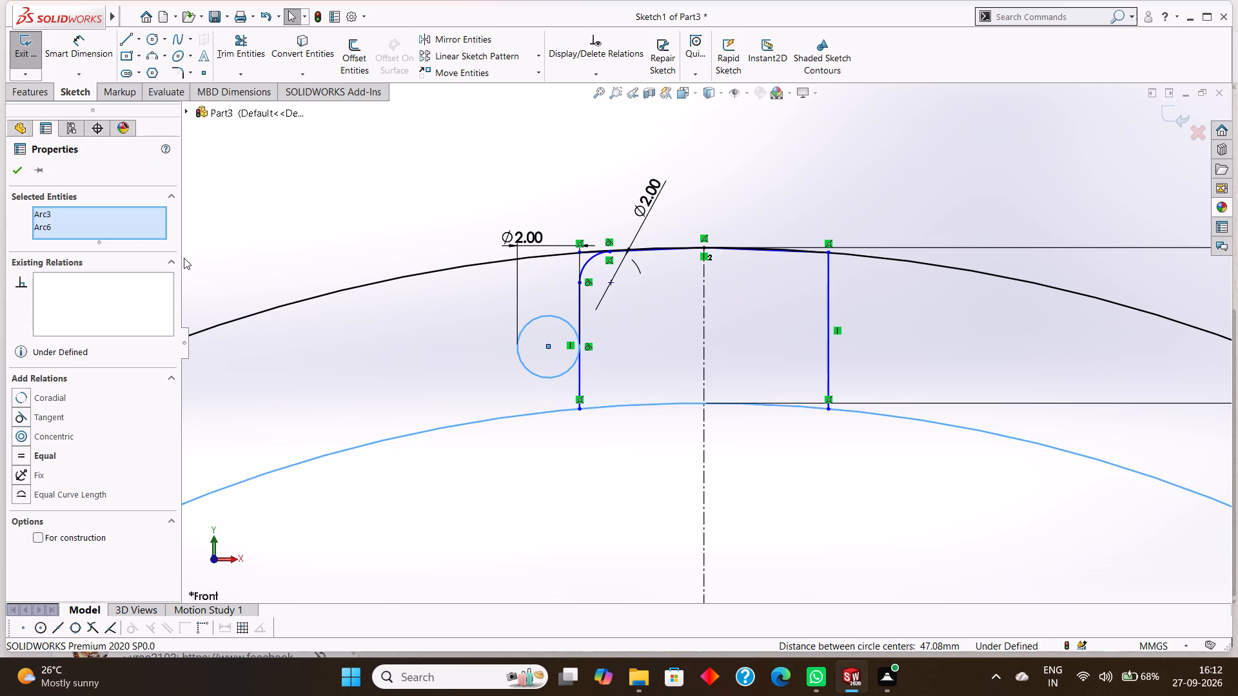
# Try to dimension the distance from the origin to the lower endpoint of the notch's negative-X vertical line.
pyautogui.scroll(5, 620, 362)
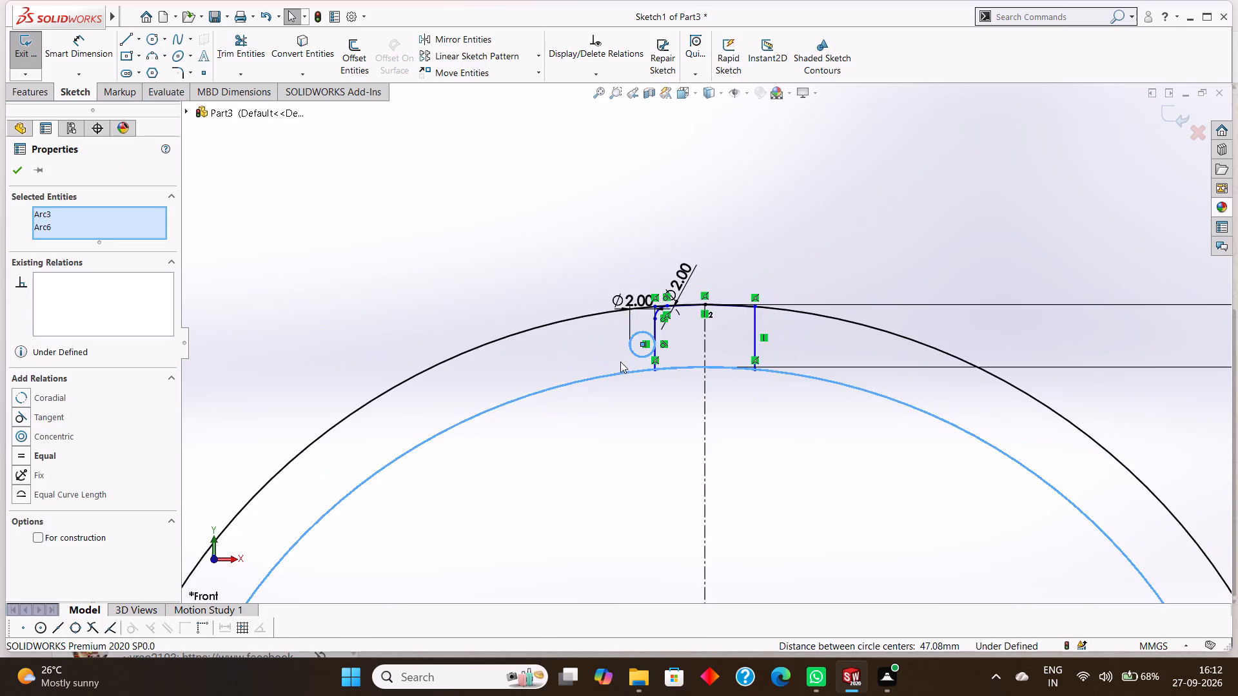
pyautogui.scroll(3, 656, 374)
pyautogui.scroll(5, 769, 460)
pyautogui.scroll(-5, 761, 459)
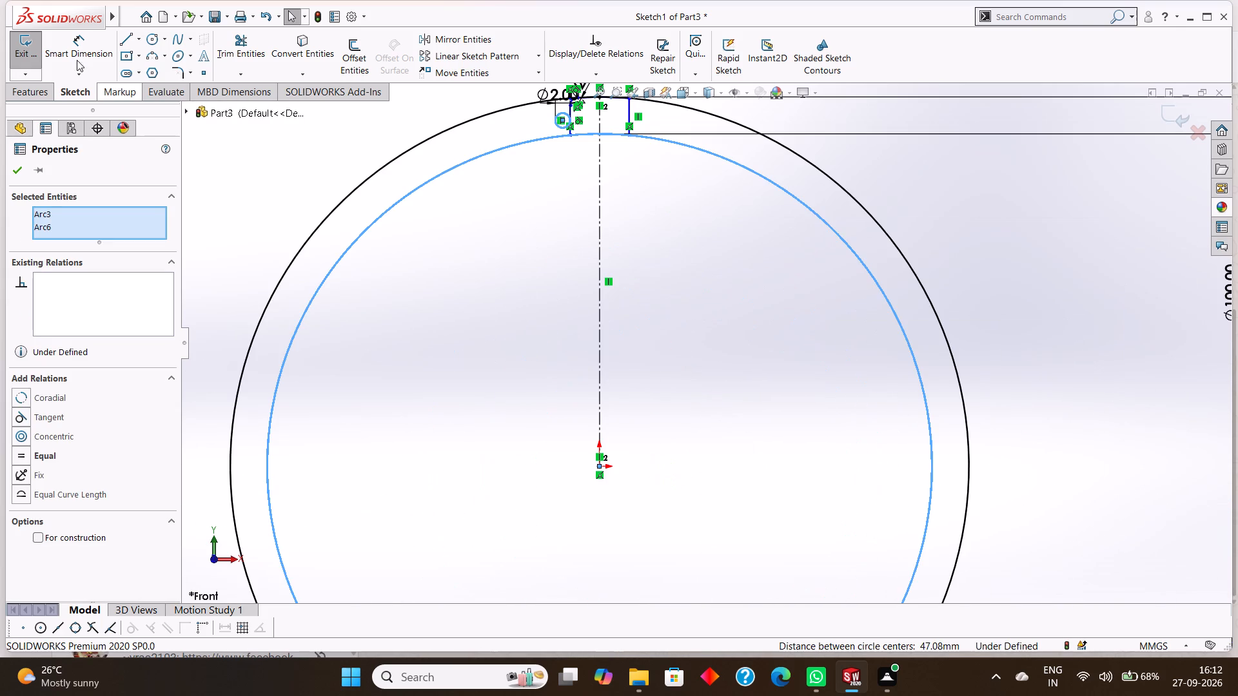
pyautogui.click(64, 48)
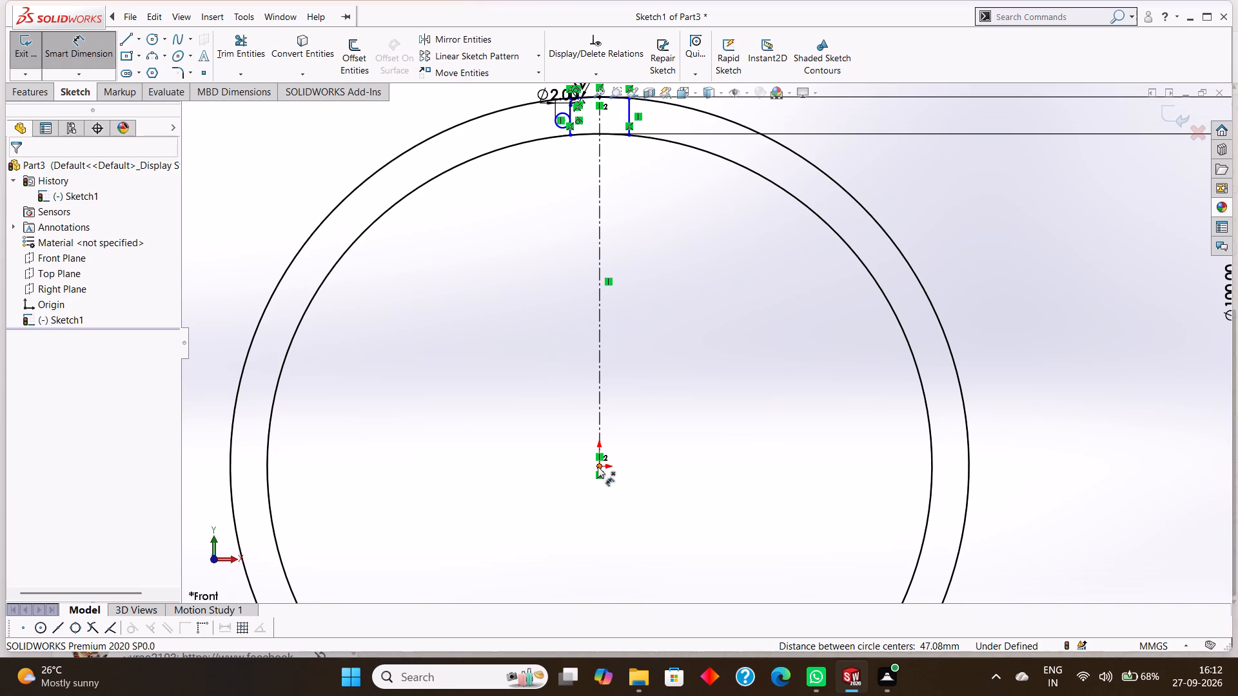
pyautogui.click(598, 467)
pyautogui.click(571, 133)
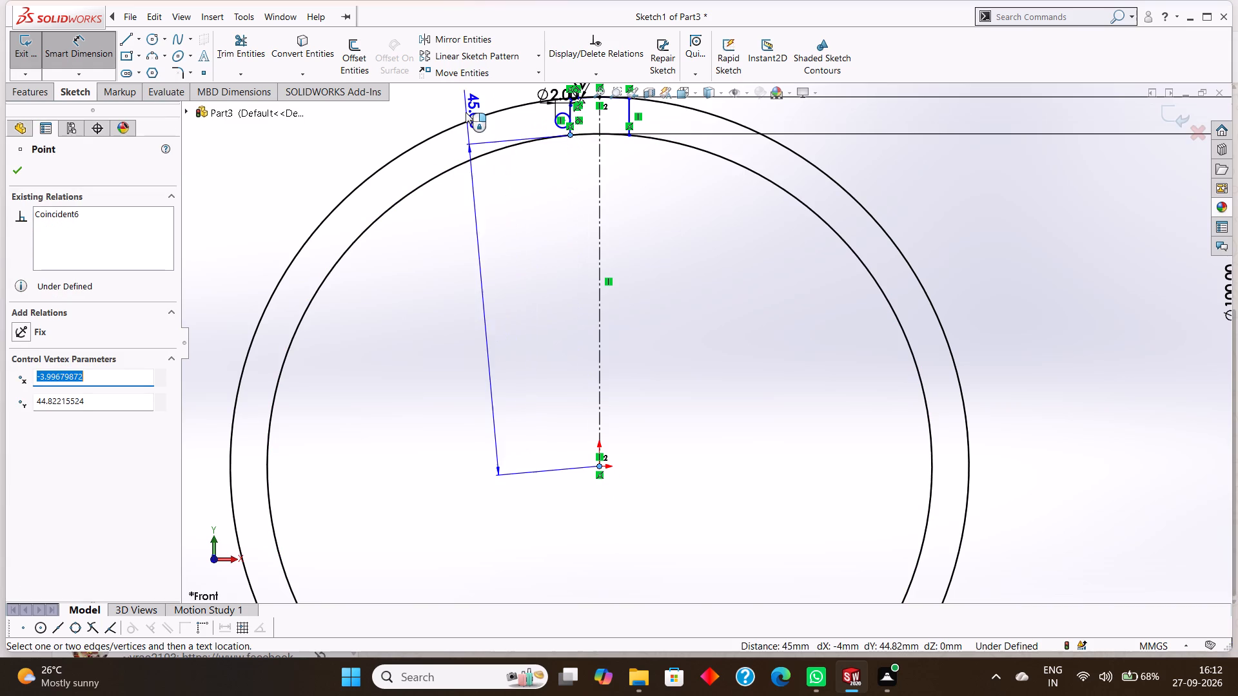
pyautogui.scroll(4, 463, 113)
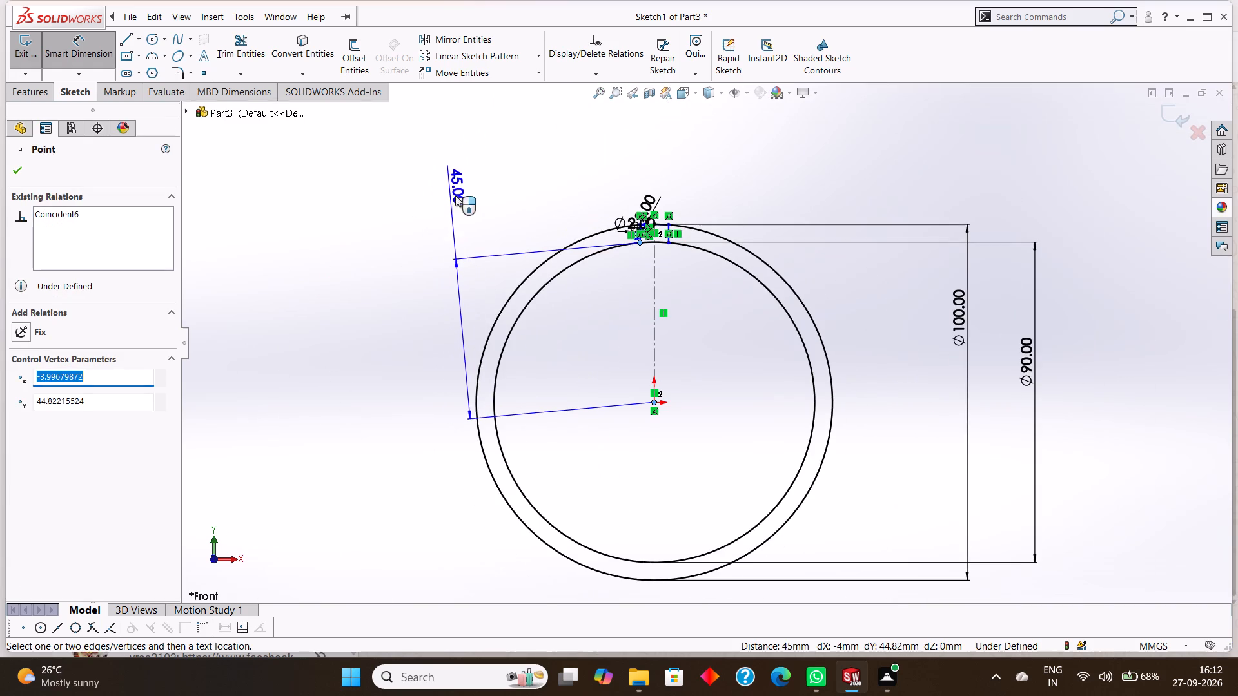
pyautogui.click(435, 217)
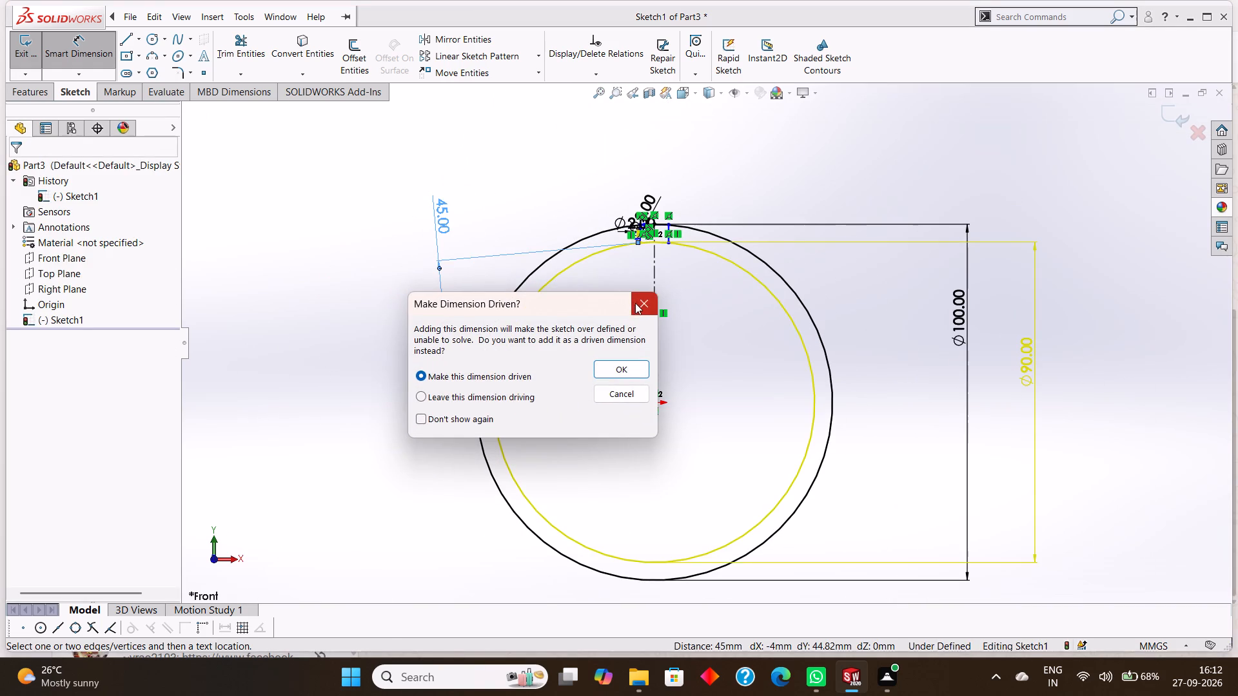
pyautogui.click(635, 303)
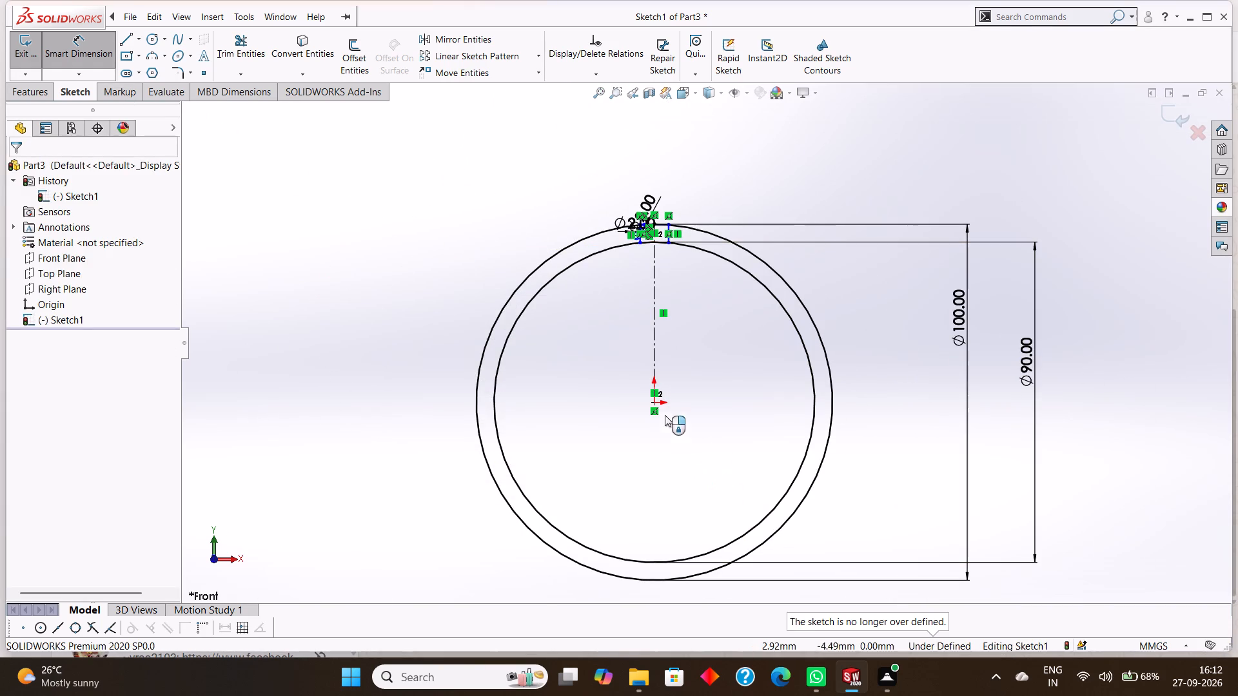
# Dimension the horizontal distance from the origin to the upper endpoint of the notch's negative-X vertical line, placed above the ring.
pyautogui.click(653, 403)
pyautogui.scroll(-5, 629, 177)
pyautogui.scroll(-11, 673, 344)
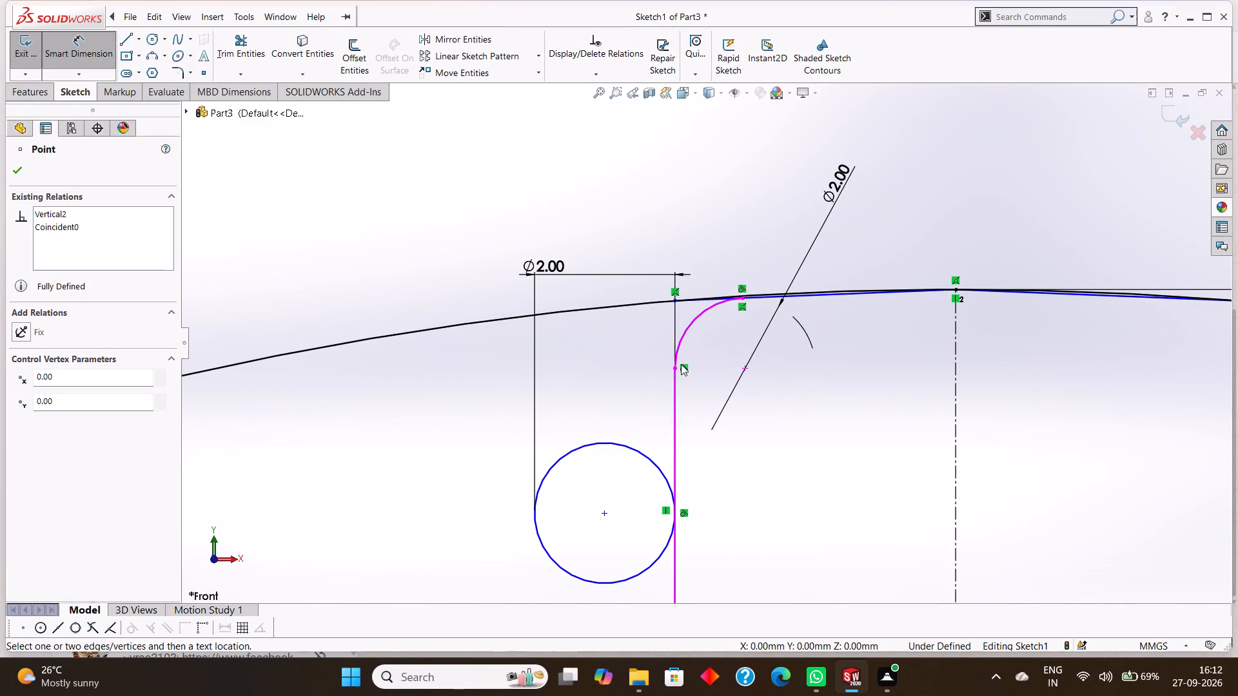
pyautogui.click(678, 367)
pyautogui.click(680, 198)
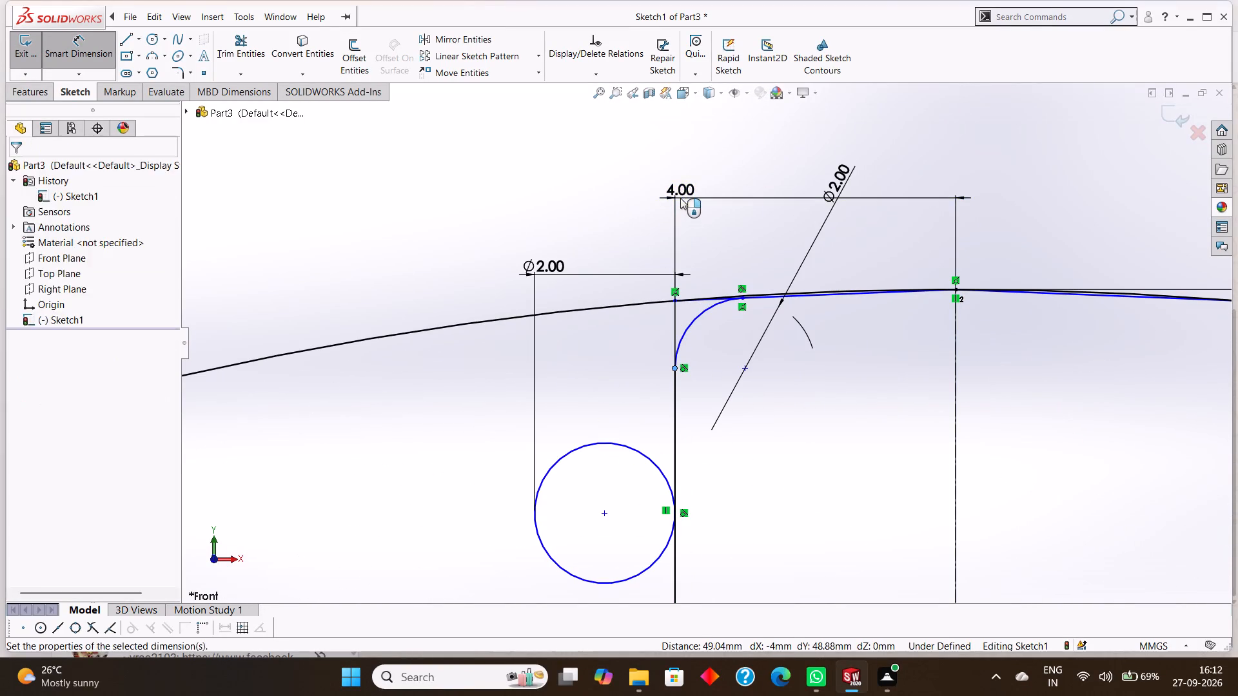
pyautogui.click(629, 179)
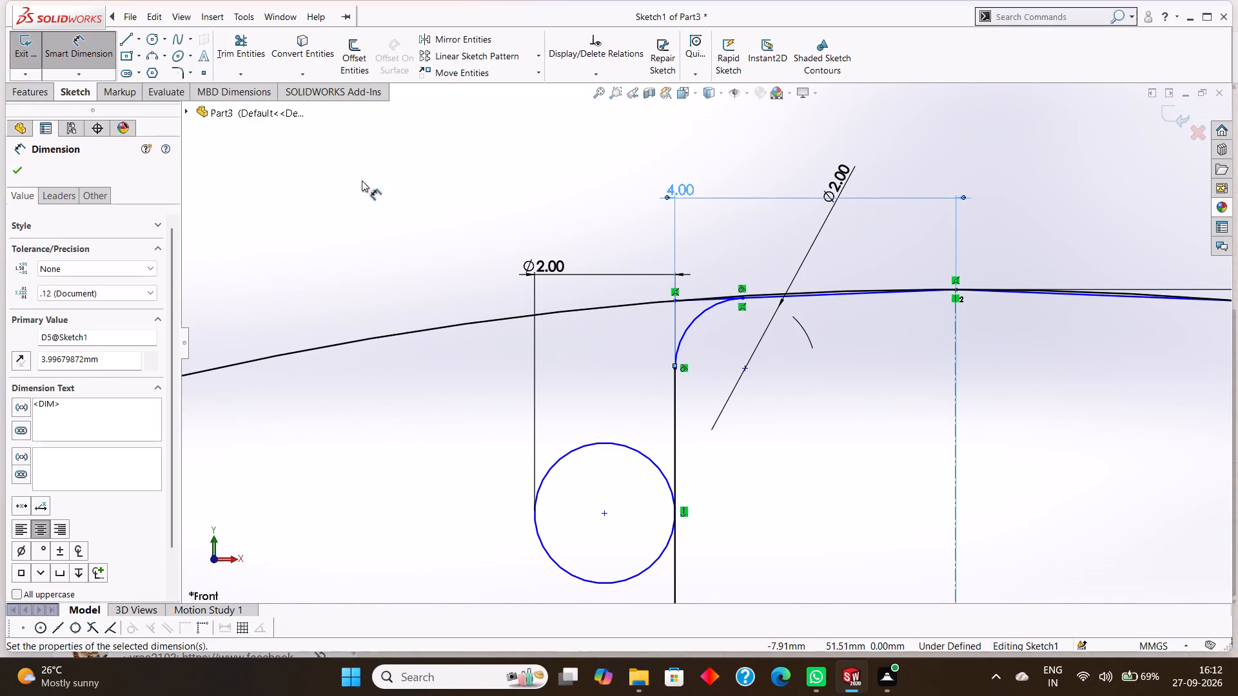
pyautogui.click(19, 174)
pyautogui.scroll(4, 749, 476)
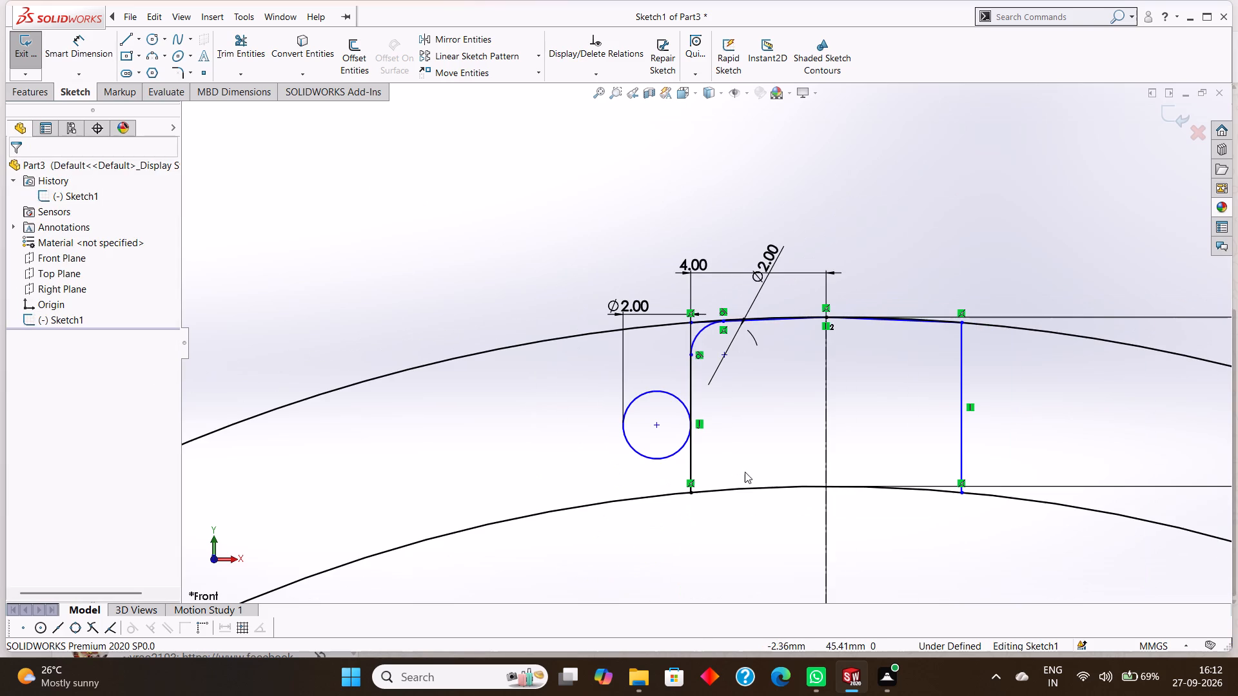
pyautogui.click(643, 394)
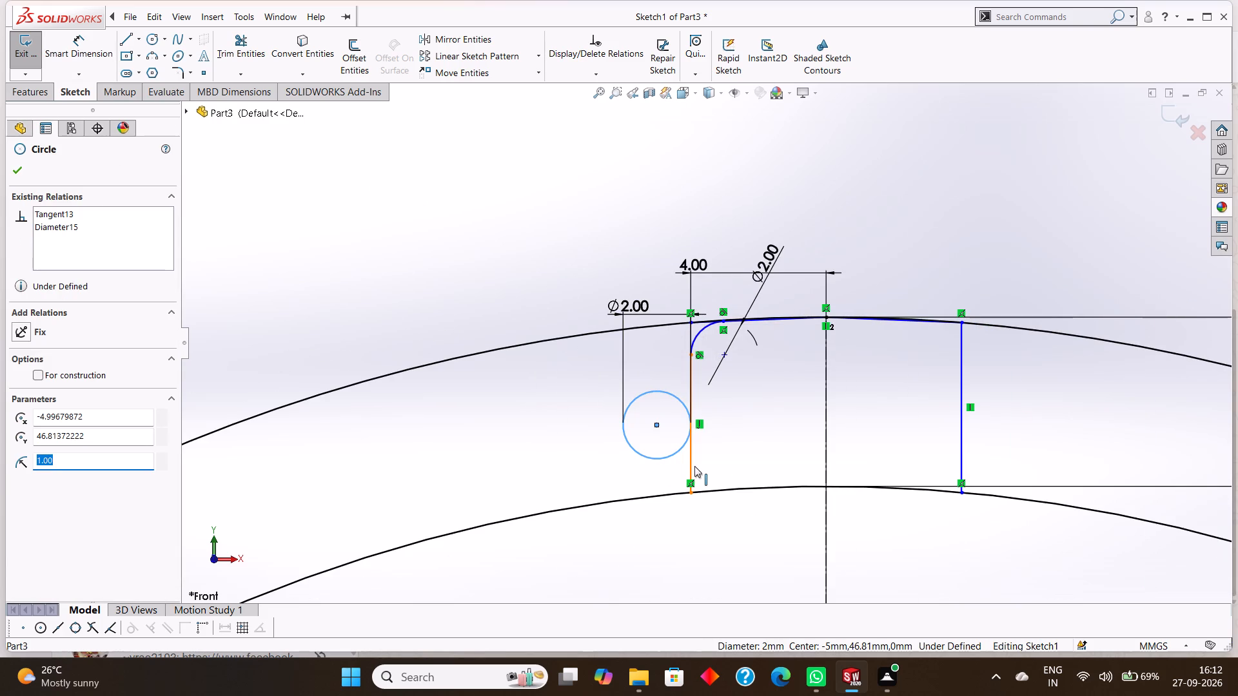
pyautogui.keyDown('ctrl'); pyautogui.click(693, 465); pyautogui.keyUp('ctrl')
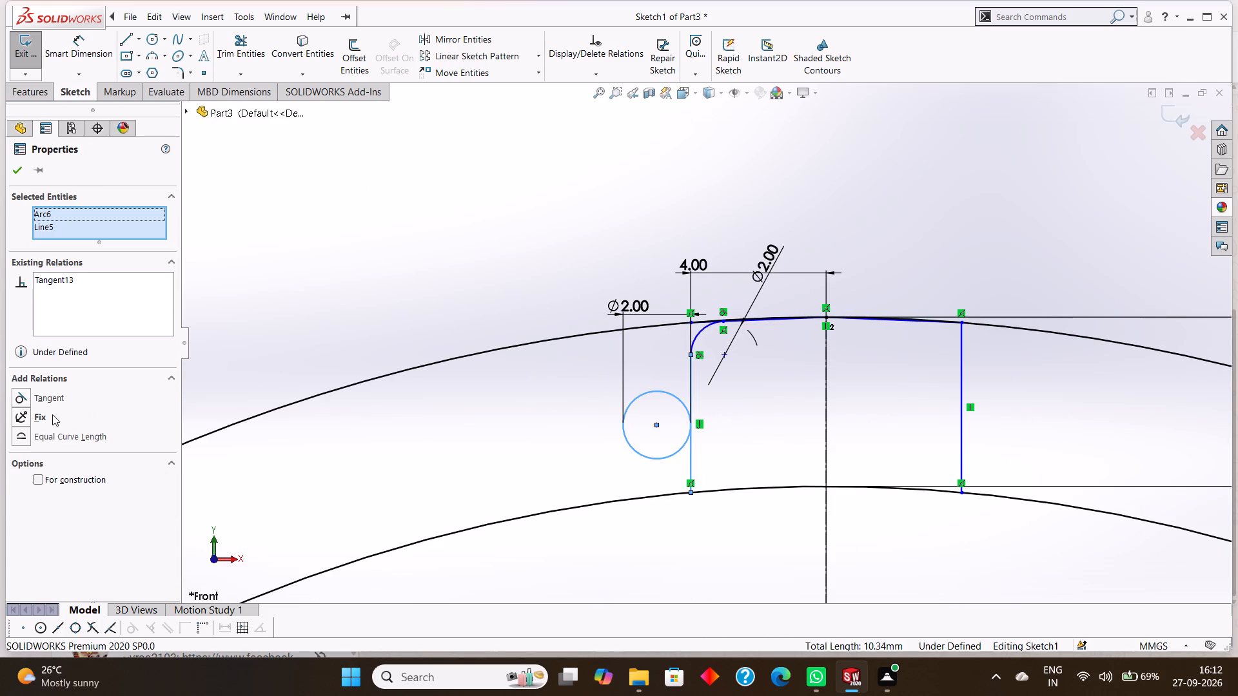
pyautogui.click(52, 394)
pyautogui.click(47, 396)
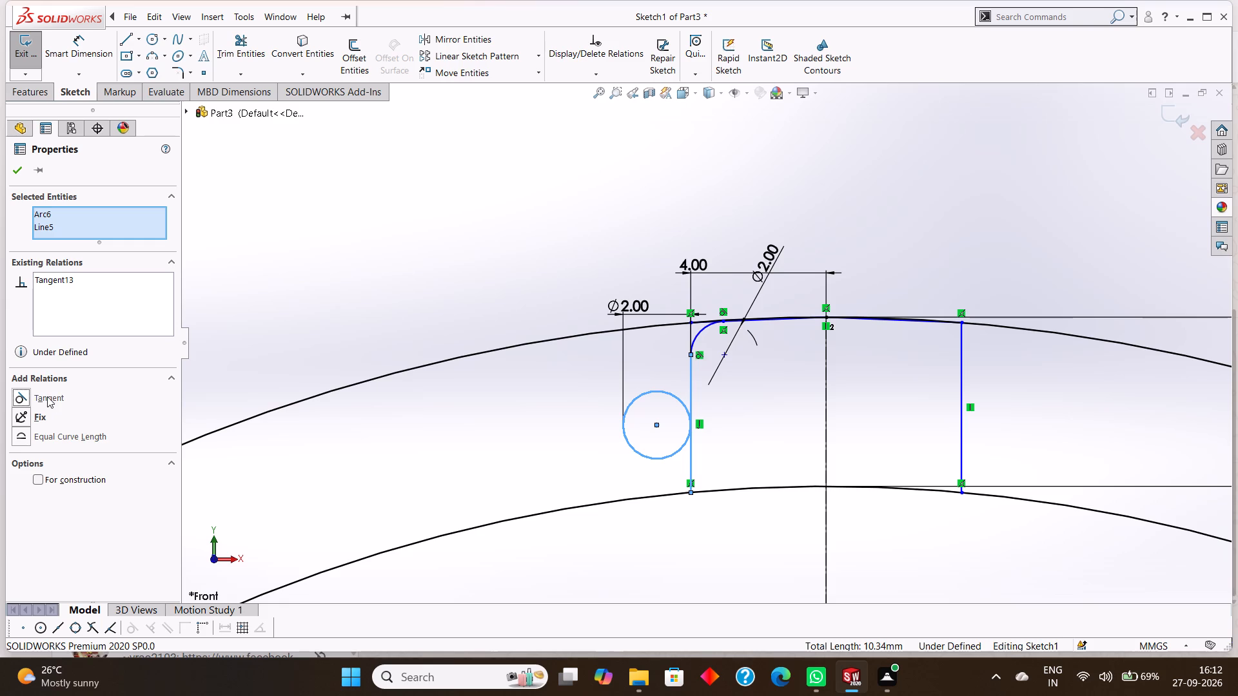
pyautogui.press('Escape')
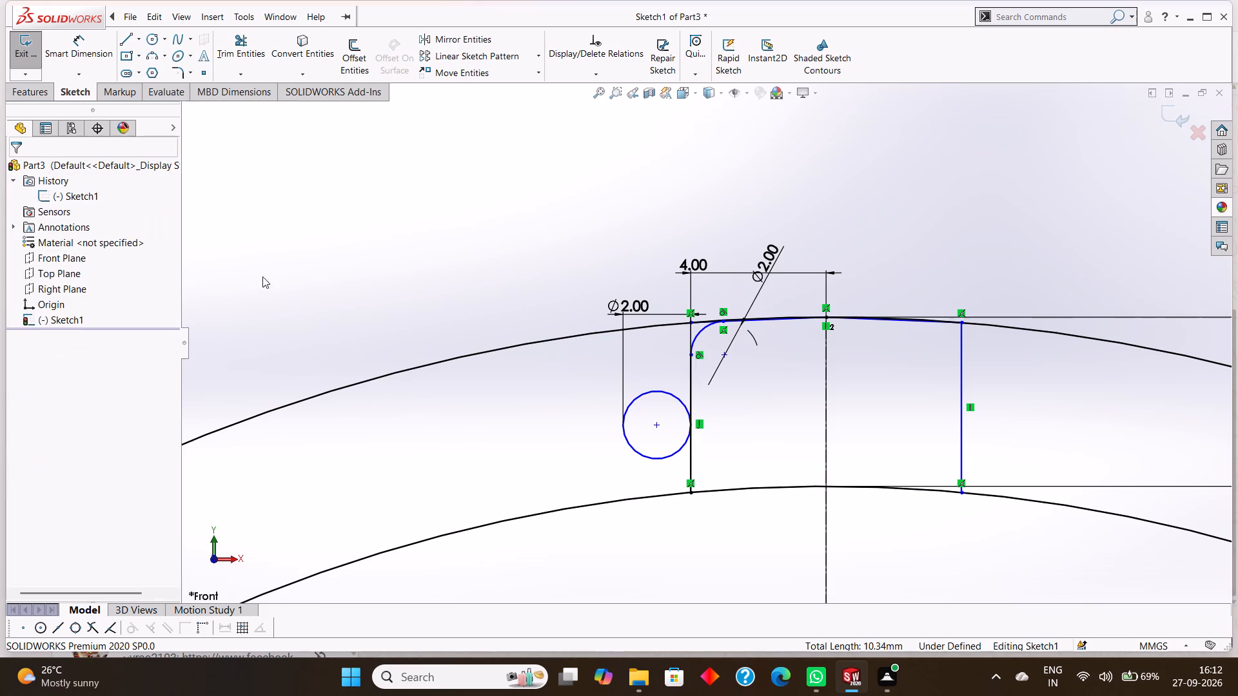
# Make the 2 mm circle beside the notch tangent to the 90 mm inner circle.
pyautogui.click(628, 438)
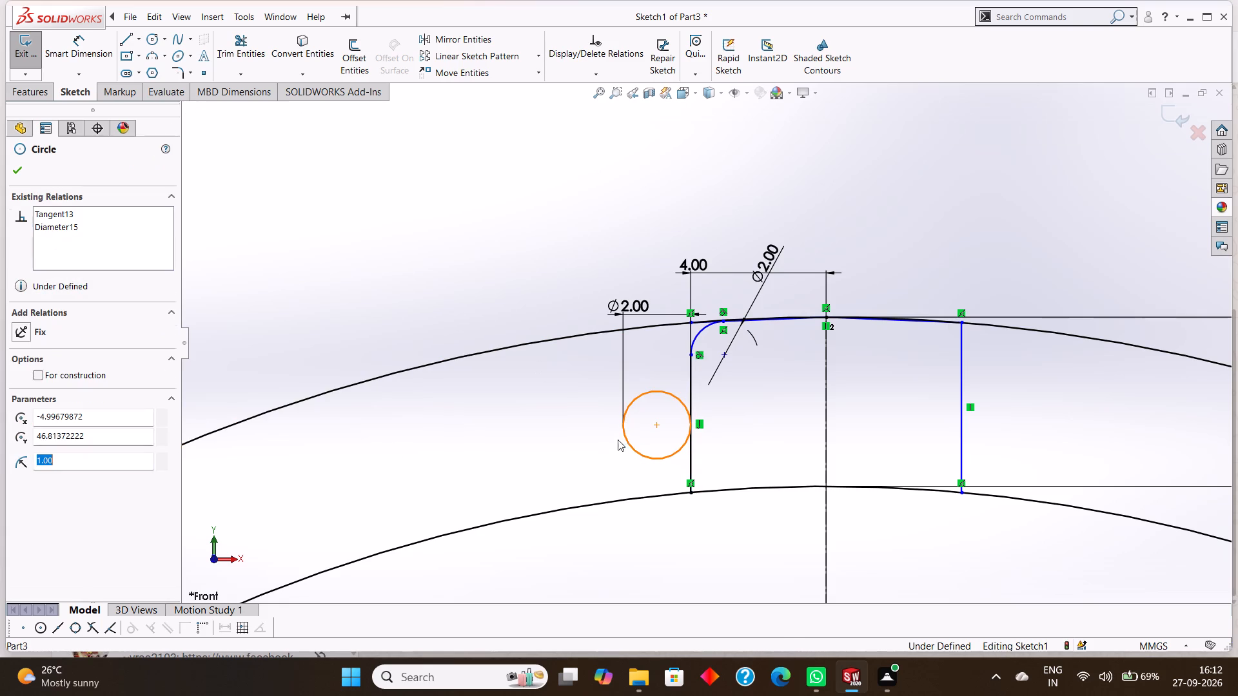
pyautogui.keyDown('ctrl'); pyautogui.click(640, 497); pyautogui.keyUp('ctrl')
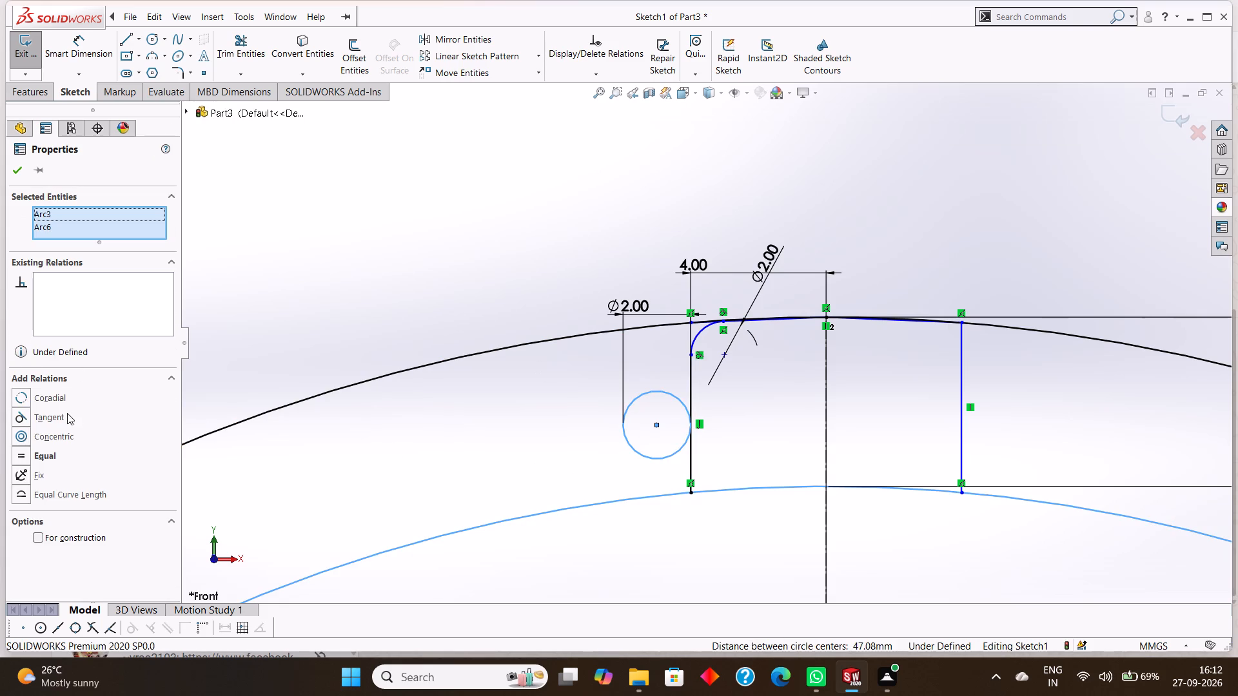
pyautogui.click(55, 417)
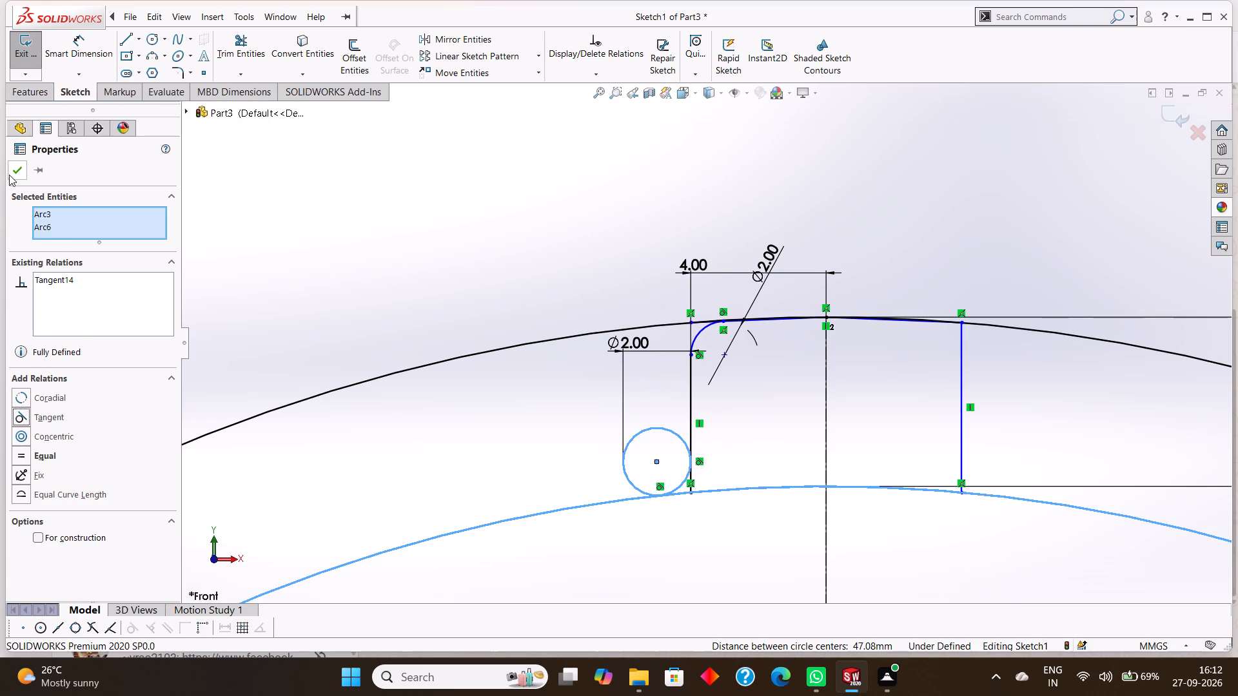
pyautogui.click(9, 175)
# Trim the 2 mm circle beside the notch to leave only its corner arc between the inner circle and the negative-X line.
pyautogui.click(228, 50)
pyautogui.click(649, 430)
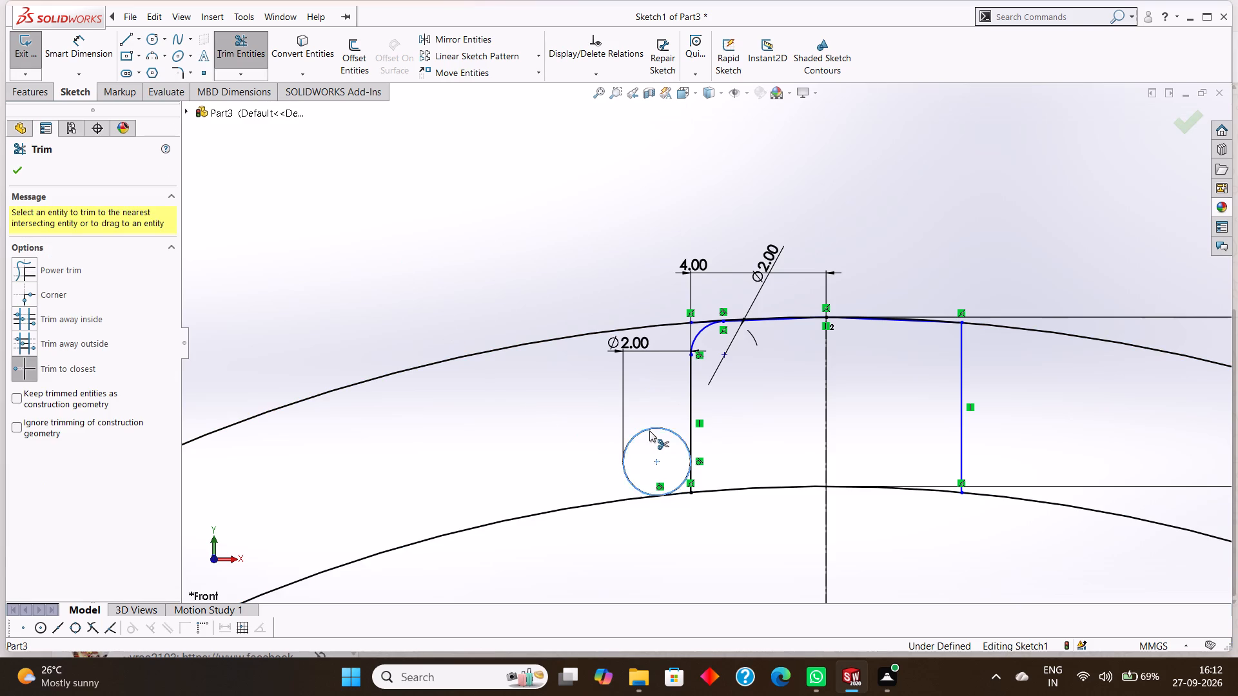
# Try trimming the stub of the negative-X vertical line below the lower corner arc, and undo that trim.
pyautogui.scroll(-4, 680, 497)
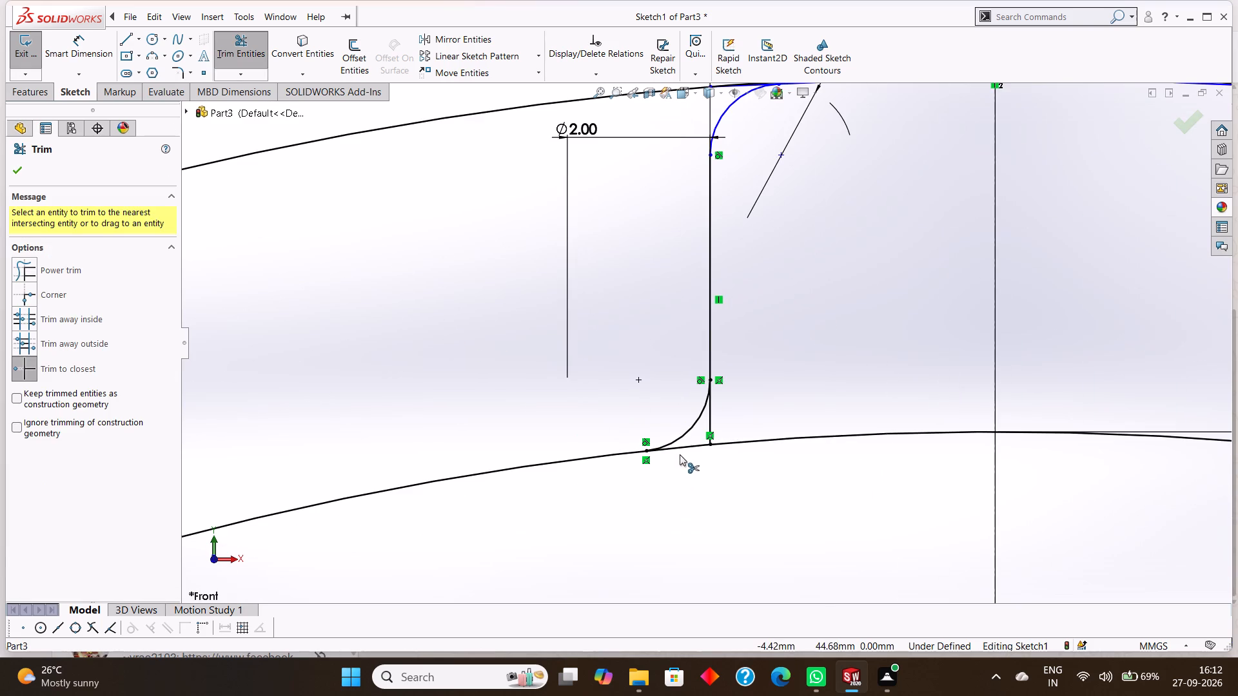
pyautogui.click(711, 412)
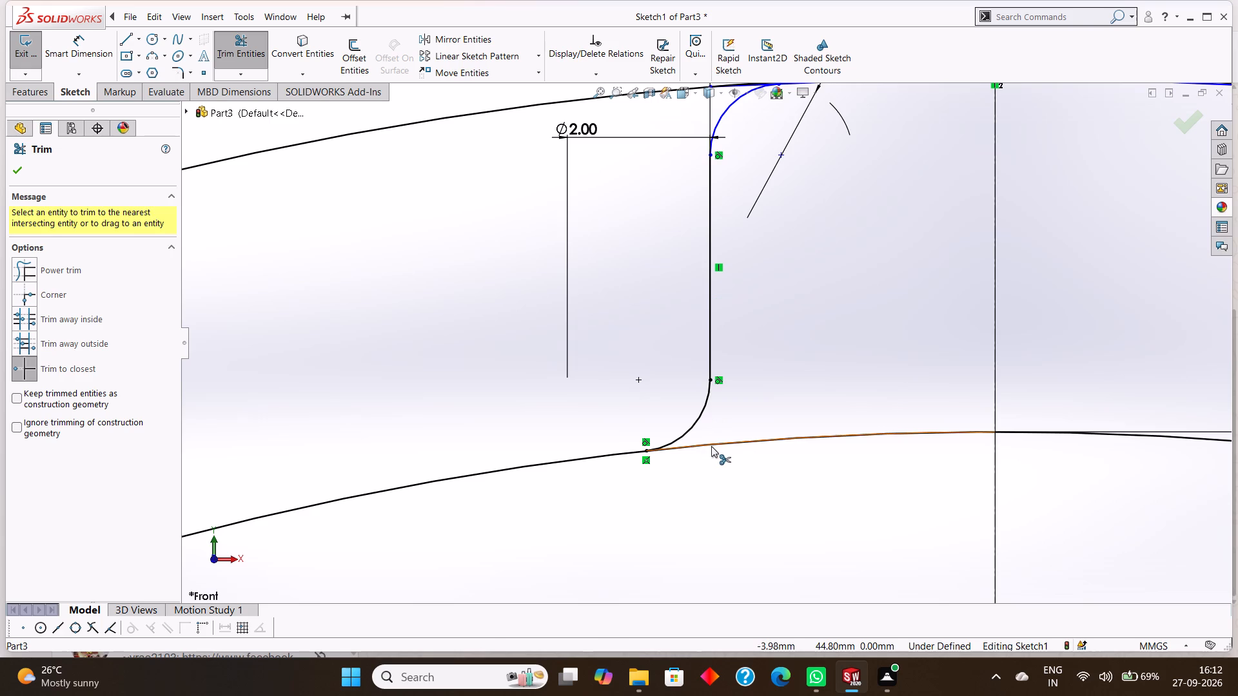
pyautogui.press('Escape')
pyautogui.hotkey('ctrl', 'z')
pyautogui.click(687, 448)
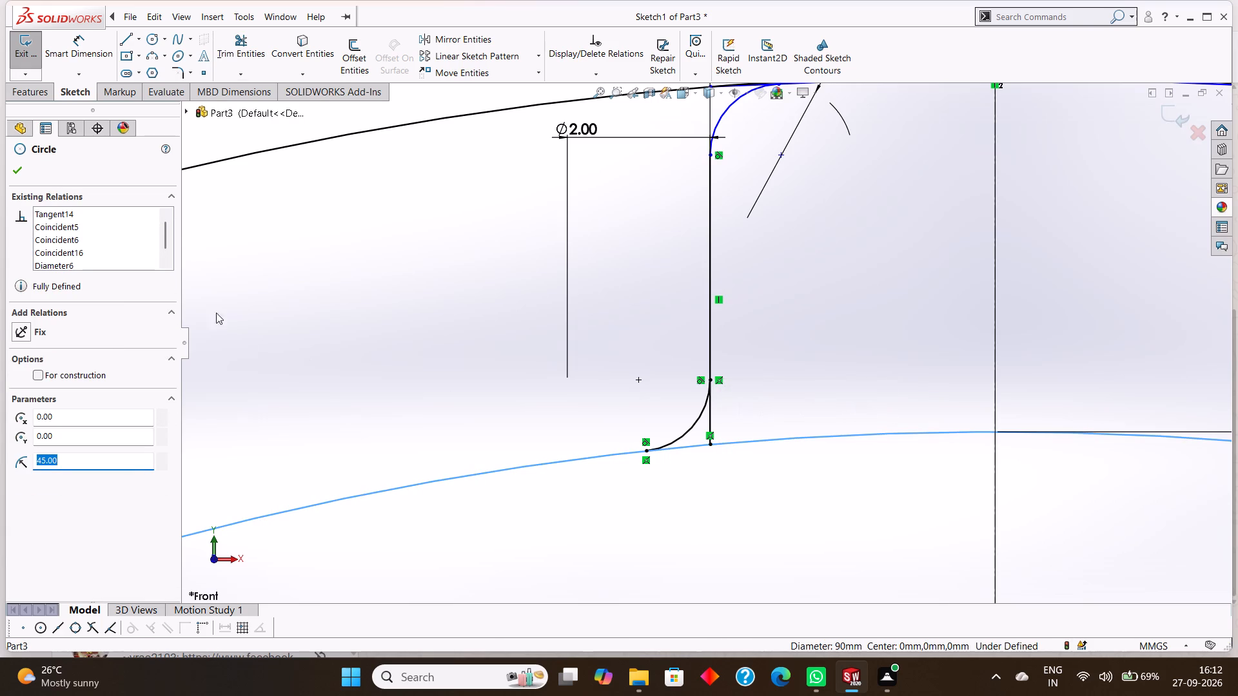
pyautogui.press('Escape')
# Power-trim the inner circle segment under the lower corner arc and the vertical line stub below that arc.
pyautogui.click(239, 53)
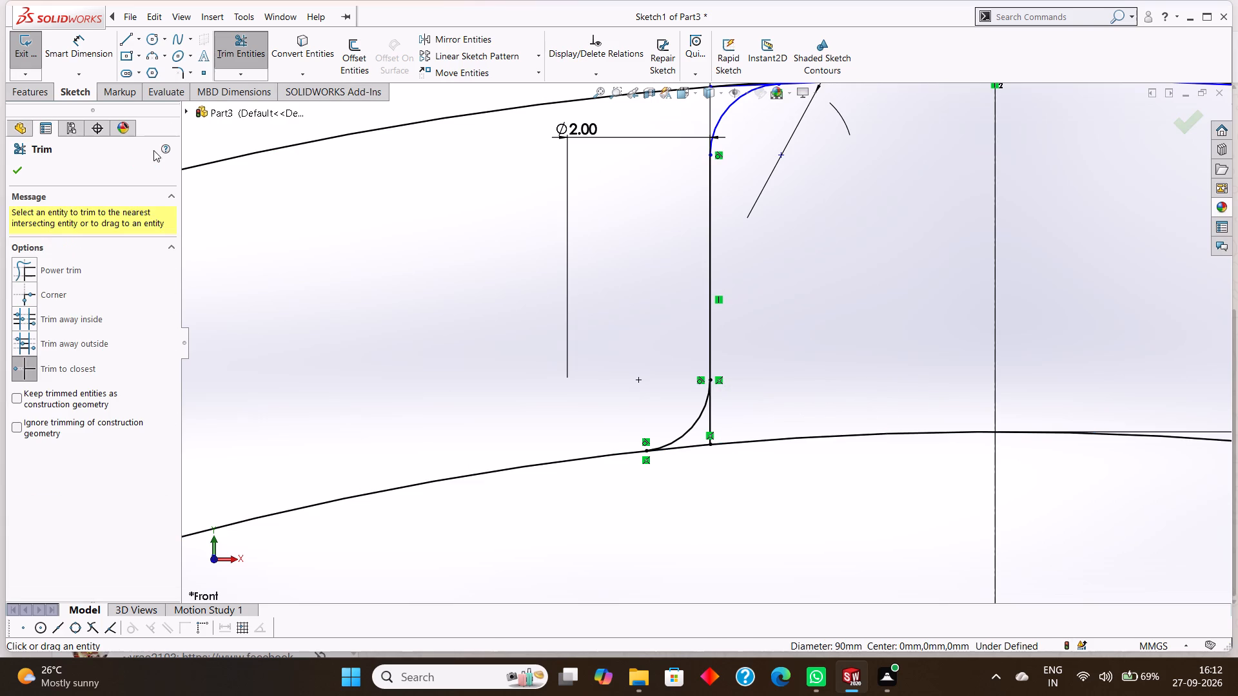
pyautogui.click(68, 267)
pyautogui.scroll(-4, 682, 469)
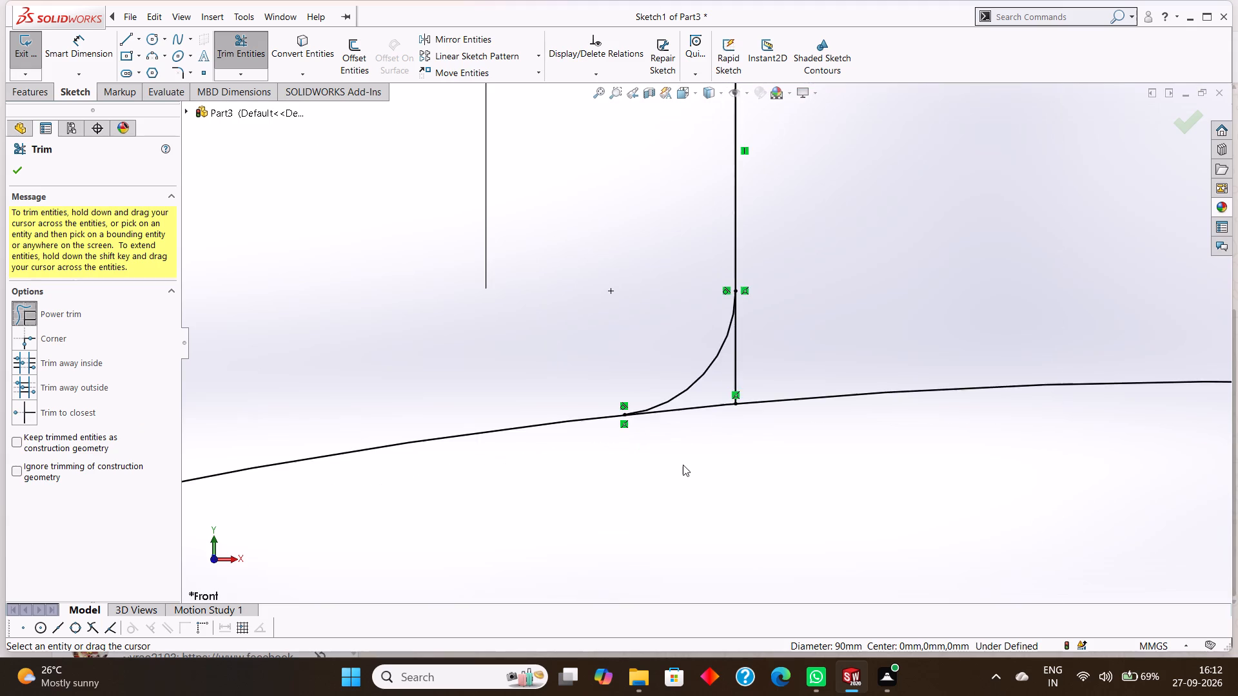
pyautogui.moveTo(712, 363); pyautogui.dragTo(705, 400)
pyautogui.moveTo(736, 351); pyautogui.dragTo(738, 350)
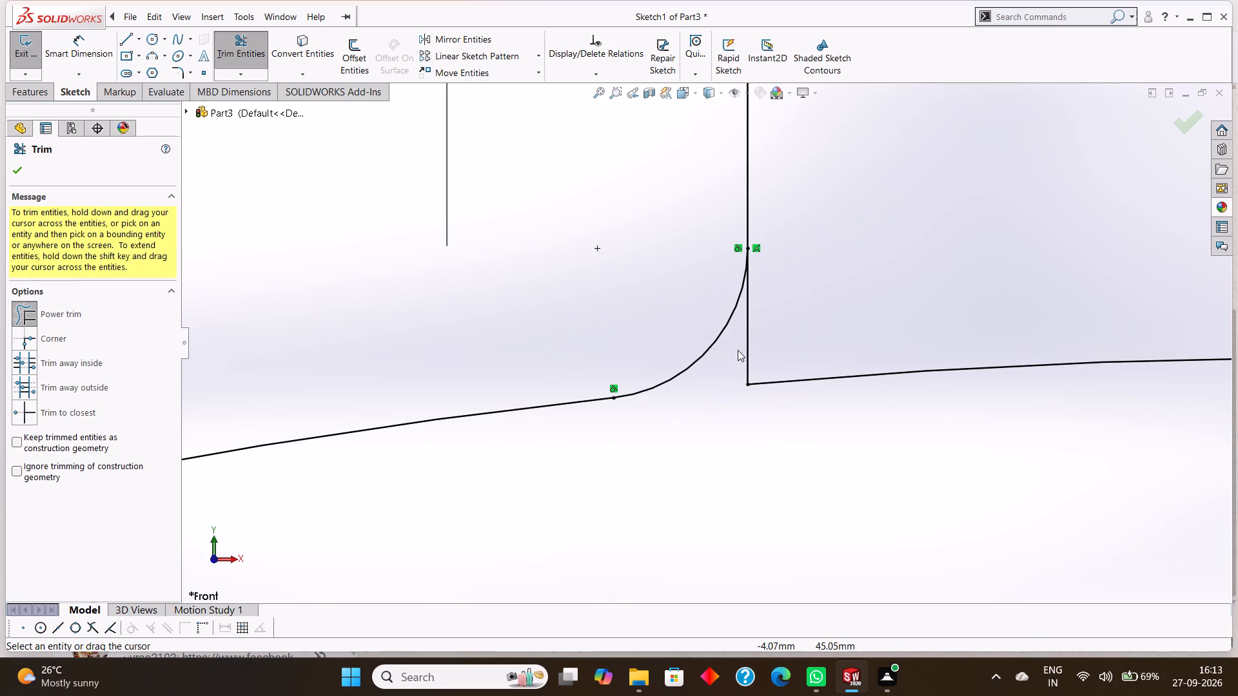
pyautogui.moveTo(738, 350); pyautogui.dragTo(762, 336)
pyautogui.click(21, 168)
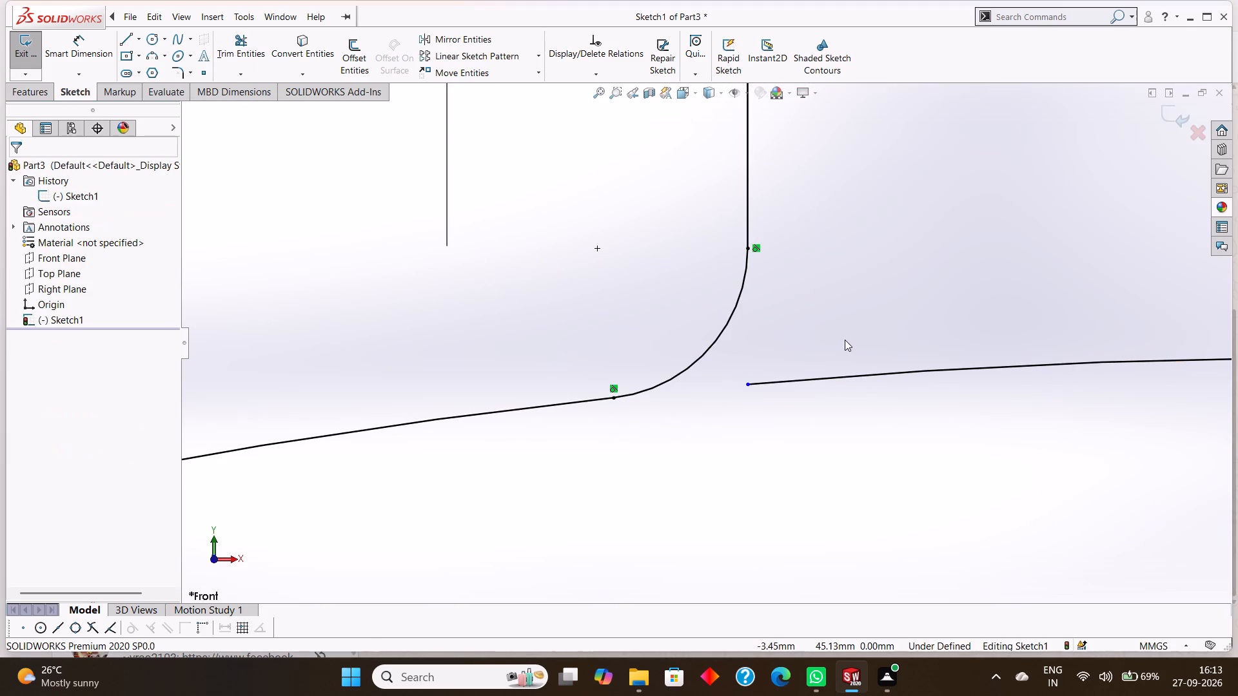
# Power-trim the 100 mm outer circle segment between the notch's negative-X top corner and the vertical centerline.
pyautogui.scroll(11, 837, 339)
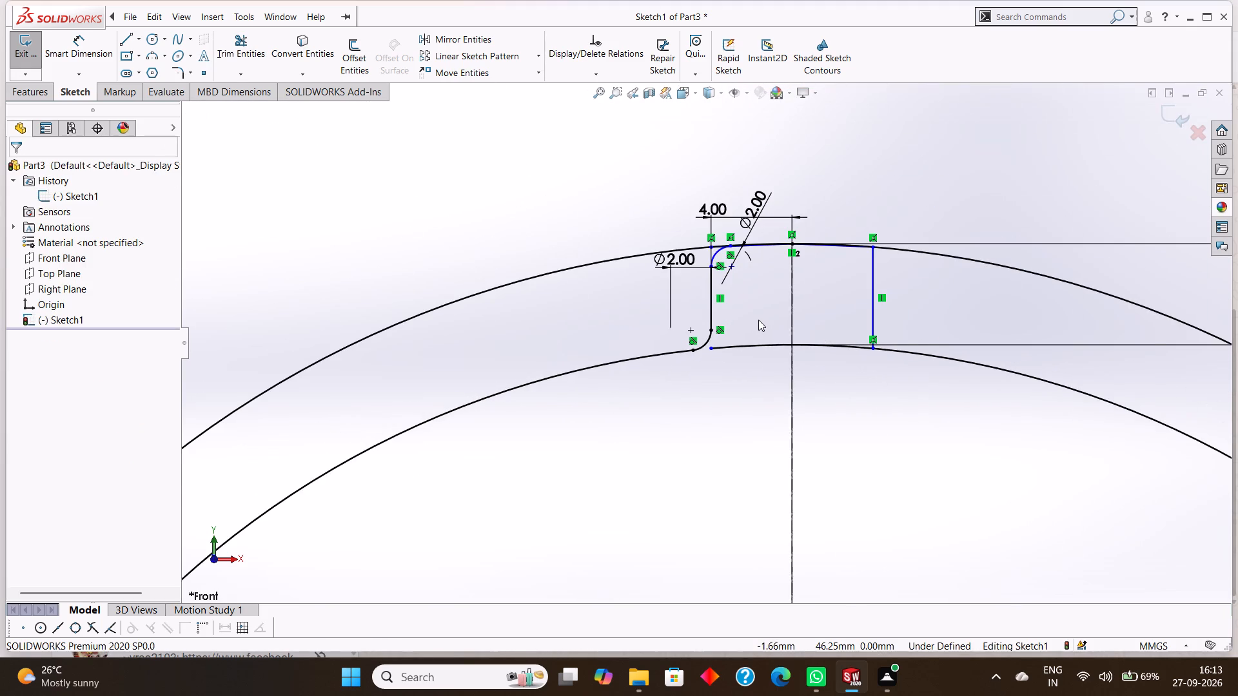
pyautogui.scroll(2, 758, 320)
pyautogui.scroll(-5, 712, 273)
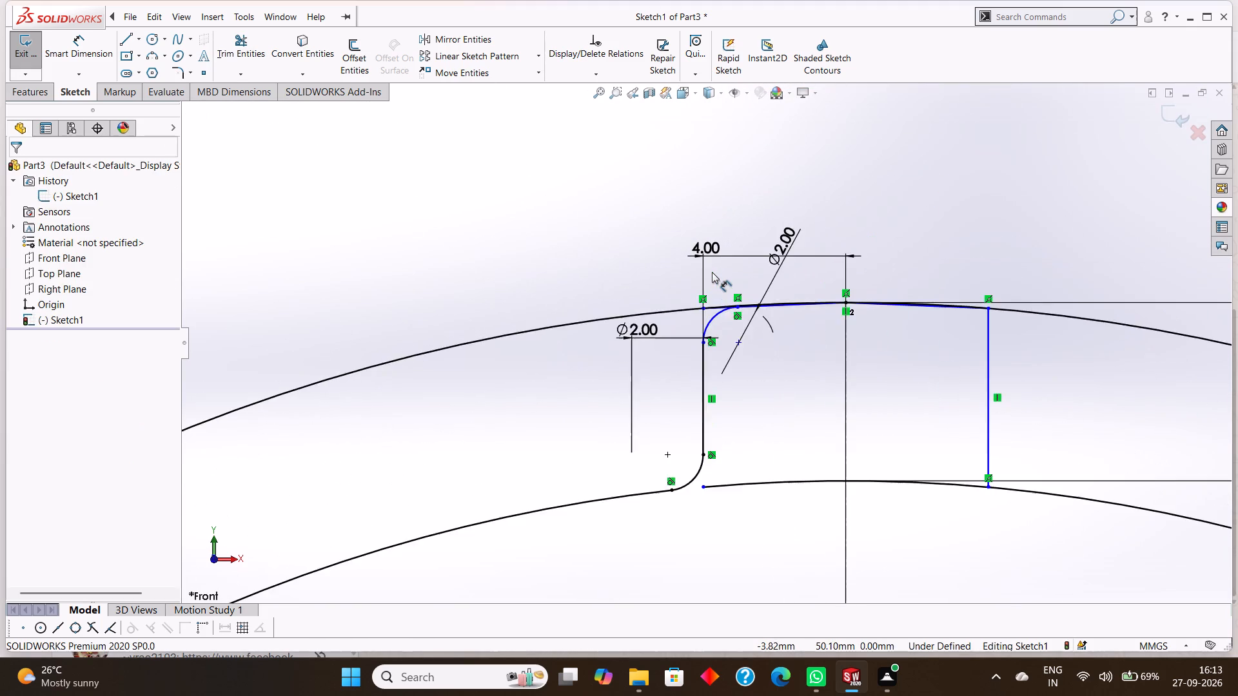
pyautogui.scroll(-2, 712, 272)
pyautogui.click(230, 47)
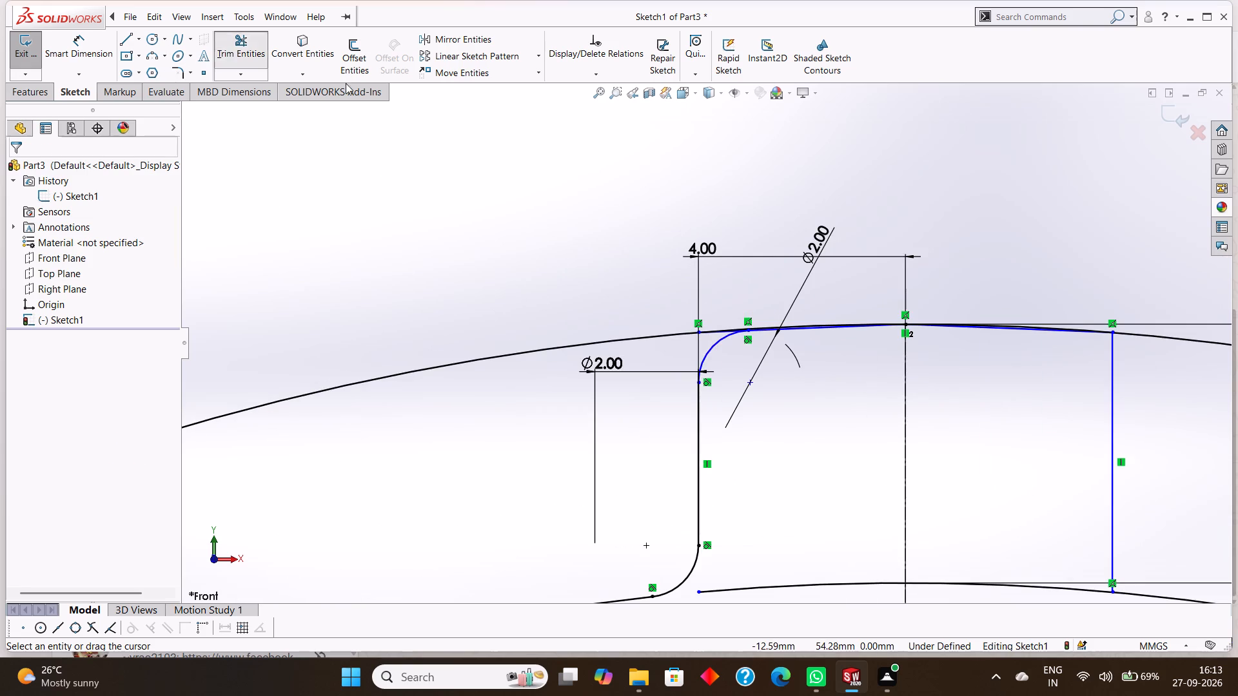
pyautogui.scroll(-5, 798, 327)
pyautogui.scroll(-4, 538, 347)
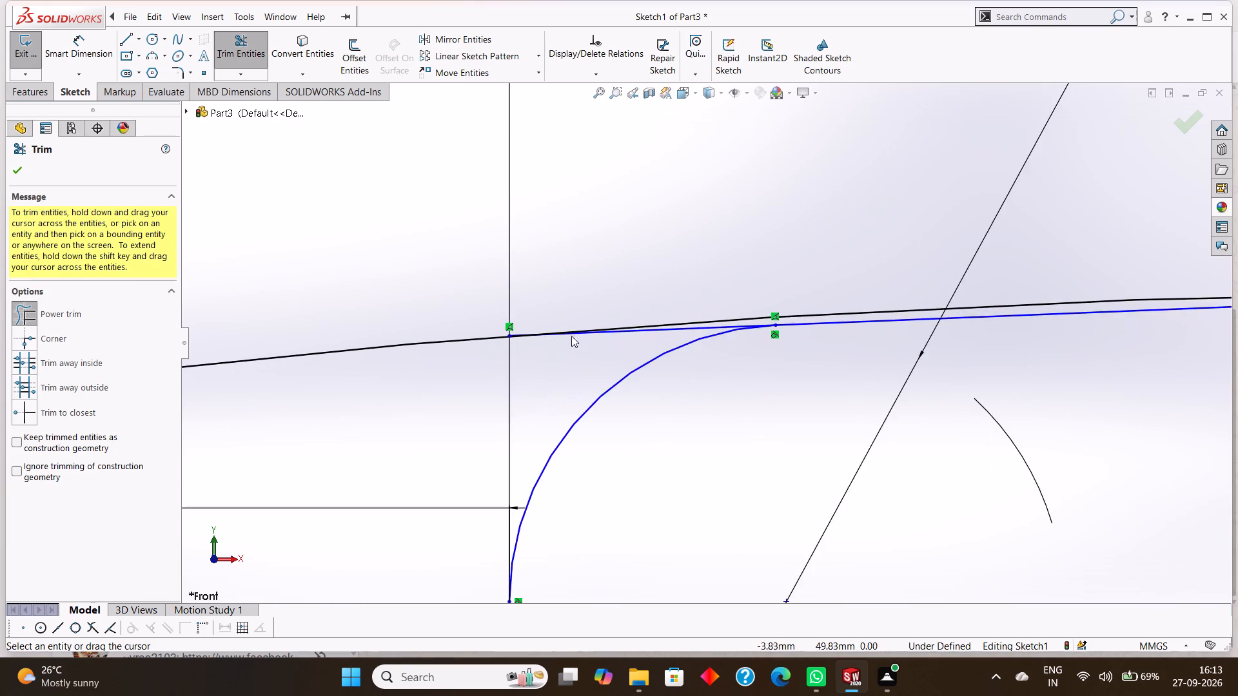
pyautogui.scroll(-4, 681, 320)
pyautogui.scroll(-2, 745, 327)
pyautogui.moveTo(792, 337); pyautogui.dragTo(793, 318)
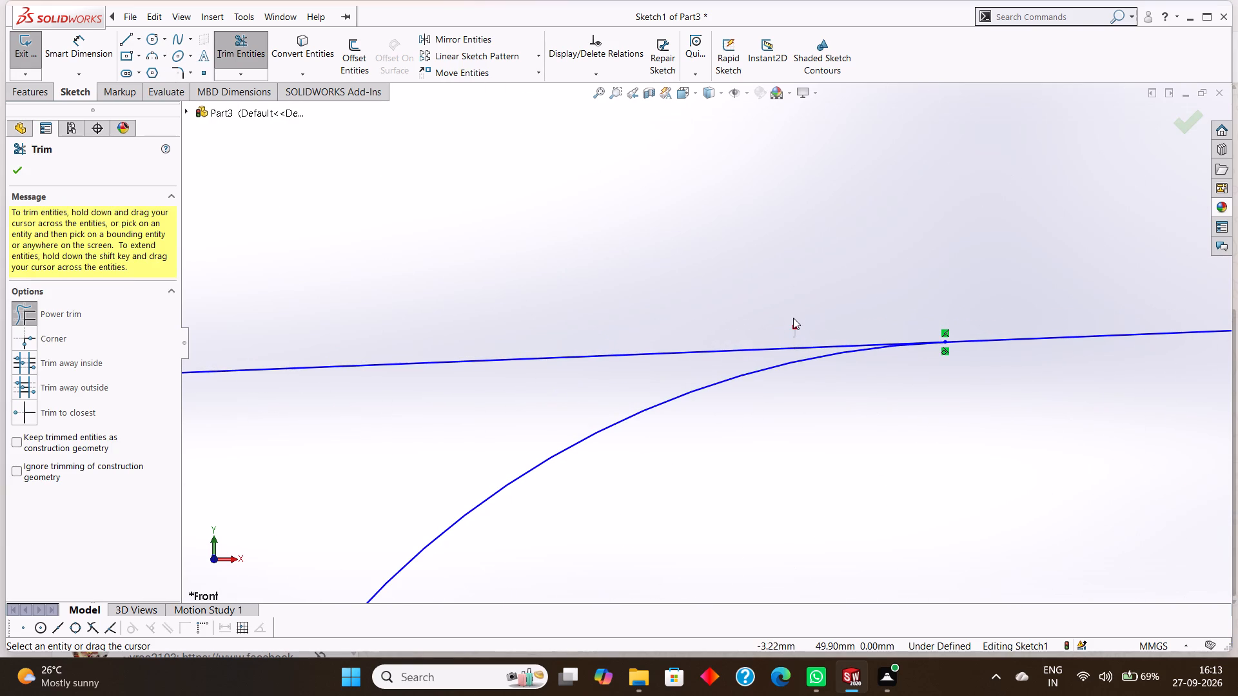
pyautogui.moveTo(793, 318); pyautogui.dragTo(791, 311)
# Trim the 100 mm outer circle segment between the vertical centerline and the notch's positive-X top corner.
pyautogui.scroll(5, 789, 302)
pyautogui.scroll(13, 909, 374)
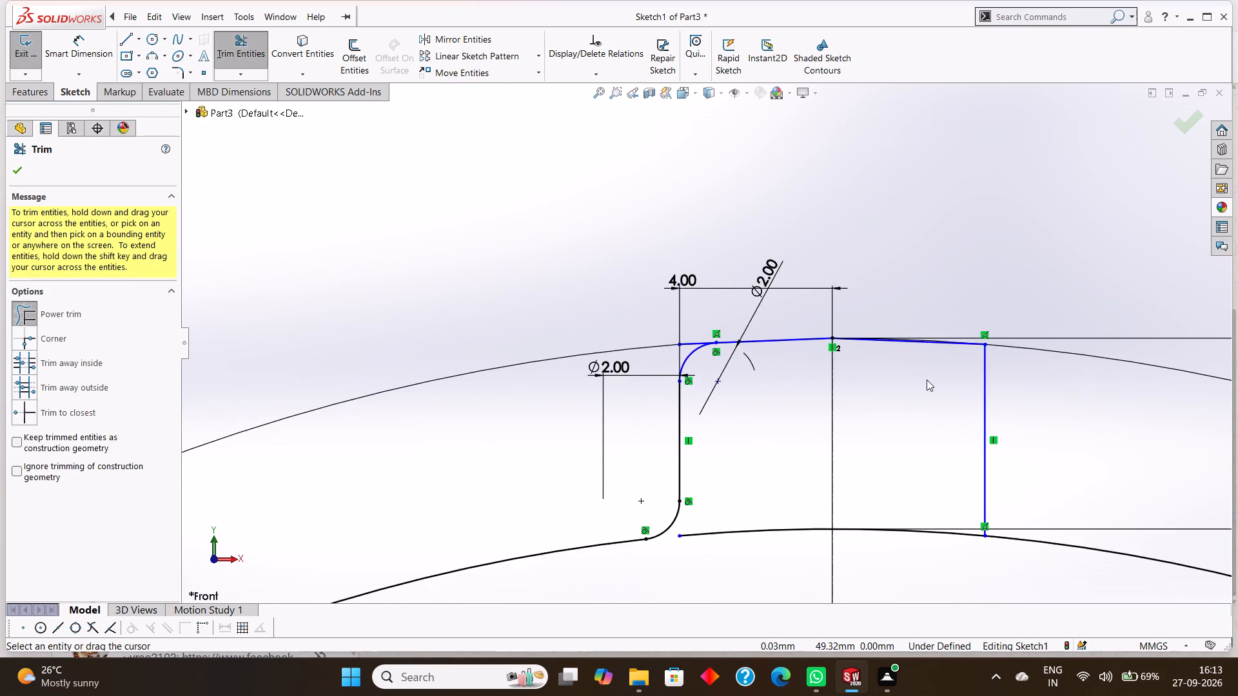
pyautogui.scroll(-5, 970, 371)
pyautogui.scroll(-4, 937, 325)
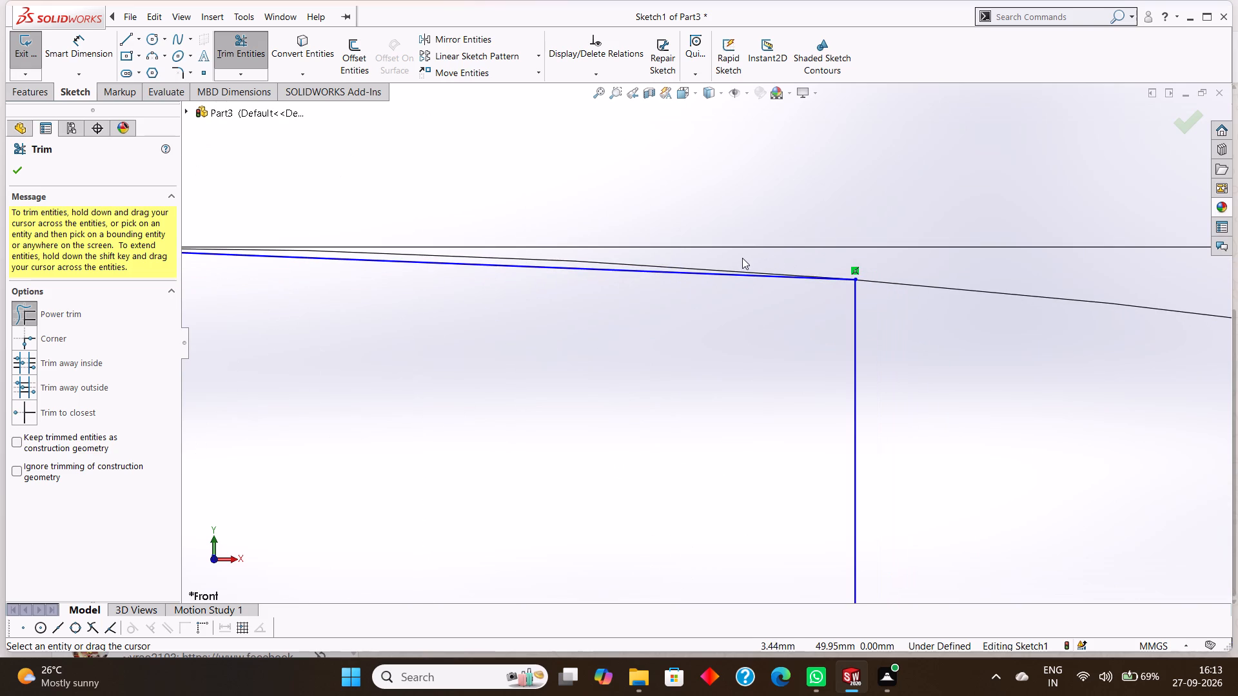
pyautogui.scroll(-10, 555, 256)
pyautogui.moveTo(647, 392); pyautogui.dragTo(652, 371)
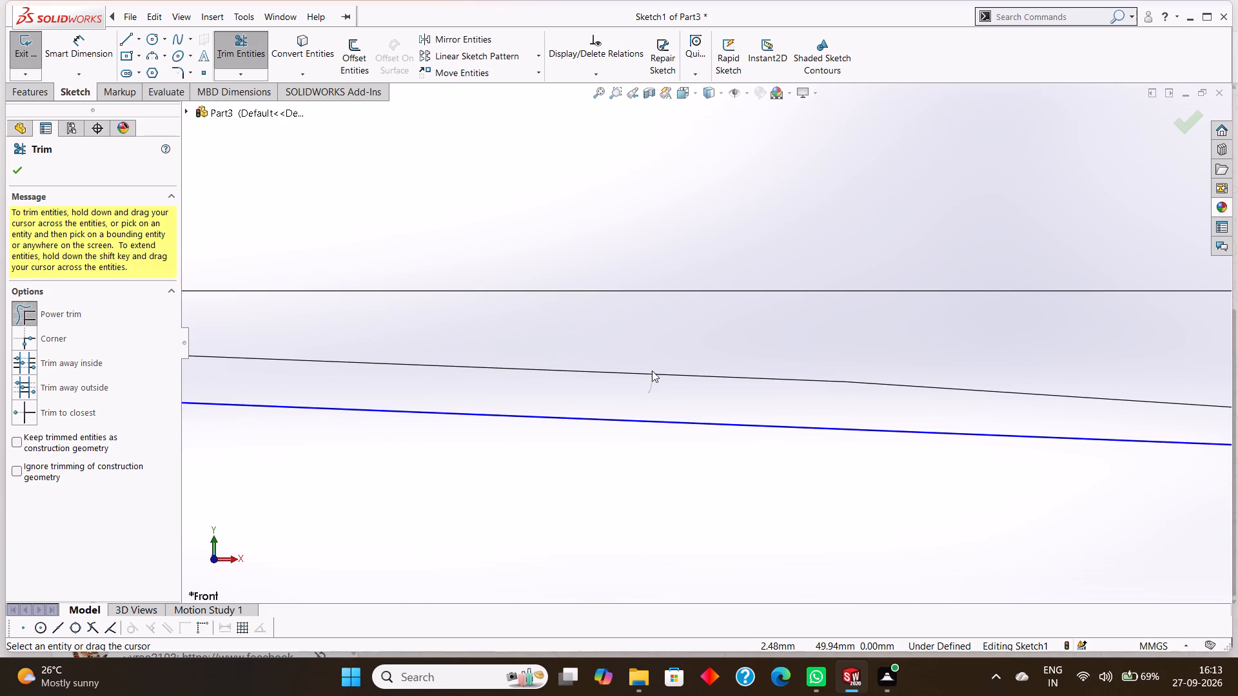
pyautogui.moveTo(652, 371); pyautogui.dragTo(653, 367)
# Trim the stub of the negative-X top line that extends past the upper rounded corner to the outer circle.
pyautogui.scroll(19, 653, 365)
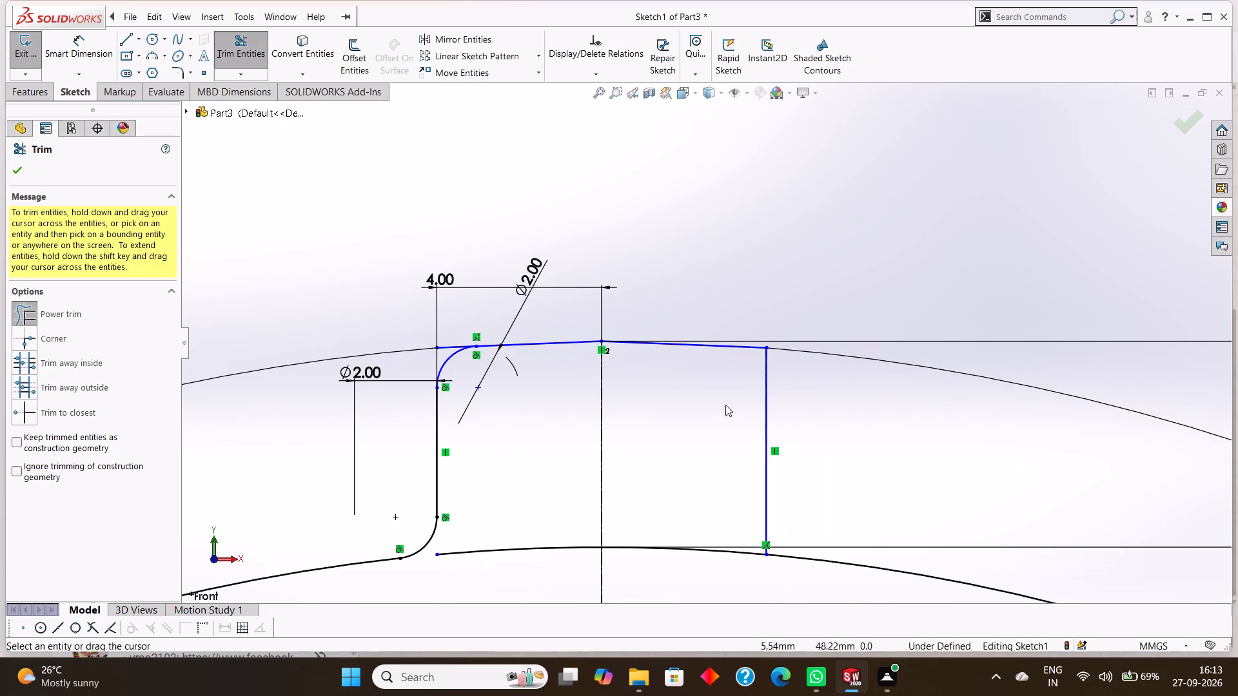
pyautogui.scroll(1, 746, 402)
pyautogui.scroll(1, 1020, 421)
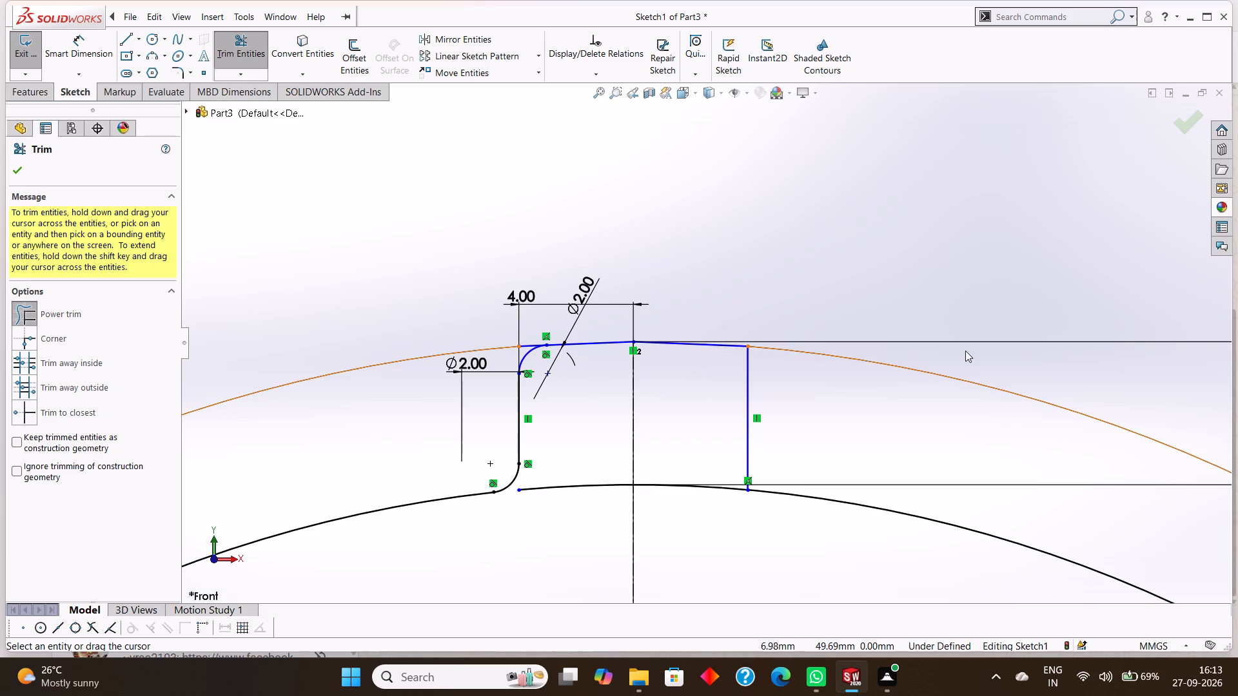
pyautogui.scroll(-5, 295, 308)
pyautogui.scroll(-4, 963, 407)
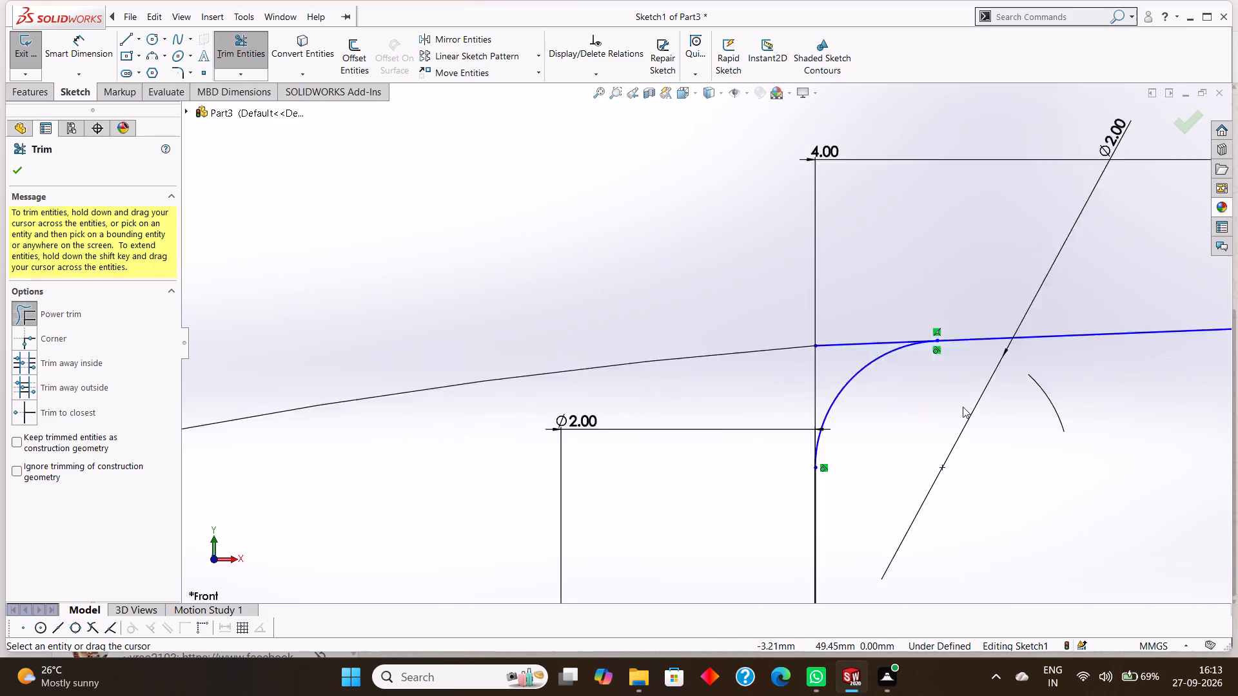
pyautogui.scroll(-1, 963, 407)
pyautogui.scroll(-4, 779, 367)
pyautogui.moveTo(681, 288); pyautogui.dragTo(693, 220)
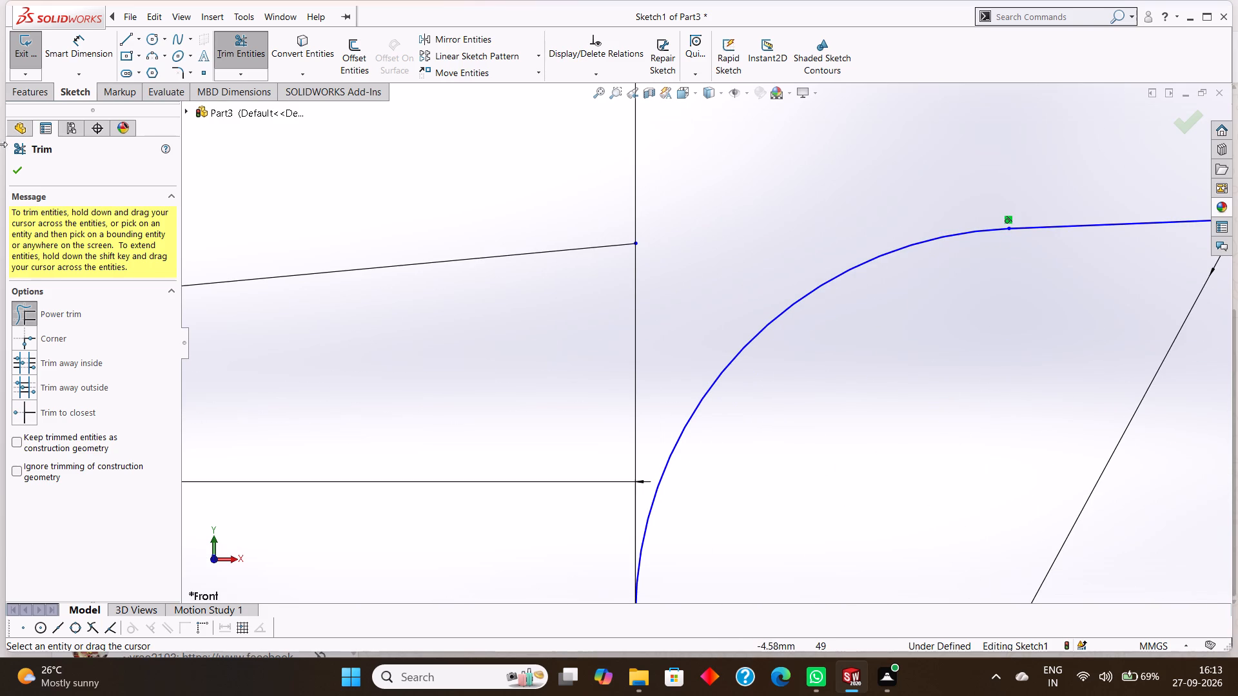
pyautogui.click(15, 164)
# Sketch a 1 mm radius circle inside the notch, between the centerline and the positive-X vertical line.
pyautogui.scroll(14, 718, 365)
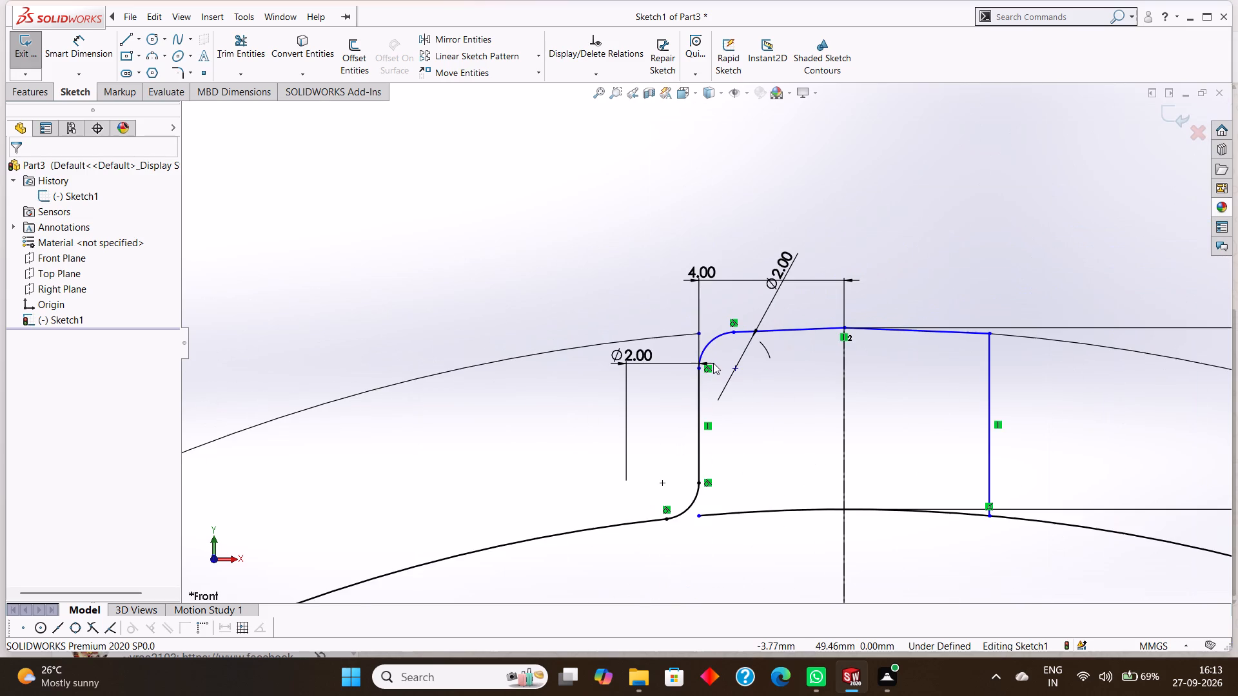
pyautogui.scroll(1, 747, 369)
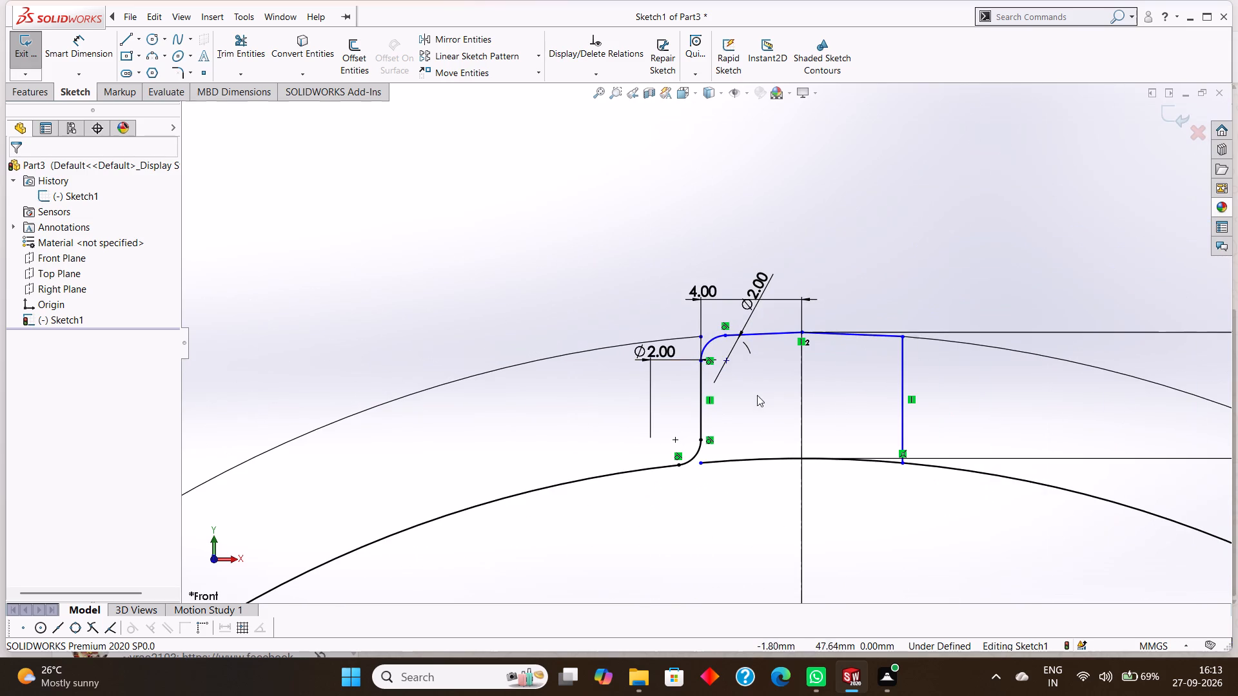
pyautogui.scroll(2, 763, 420)
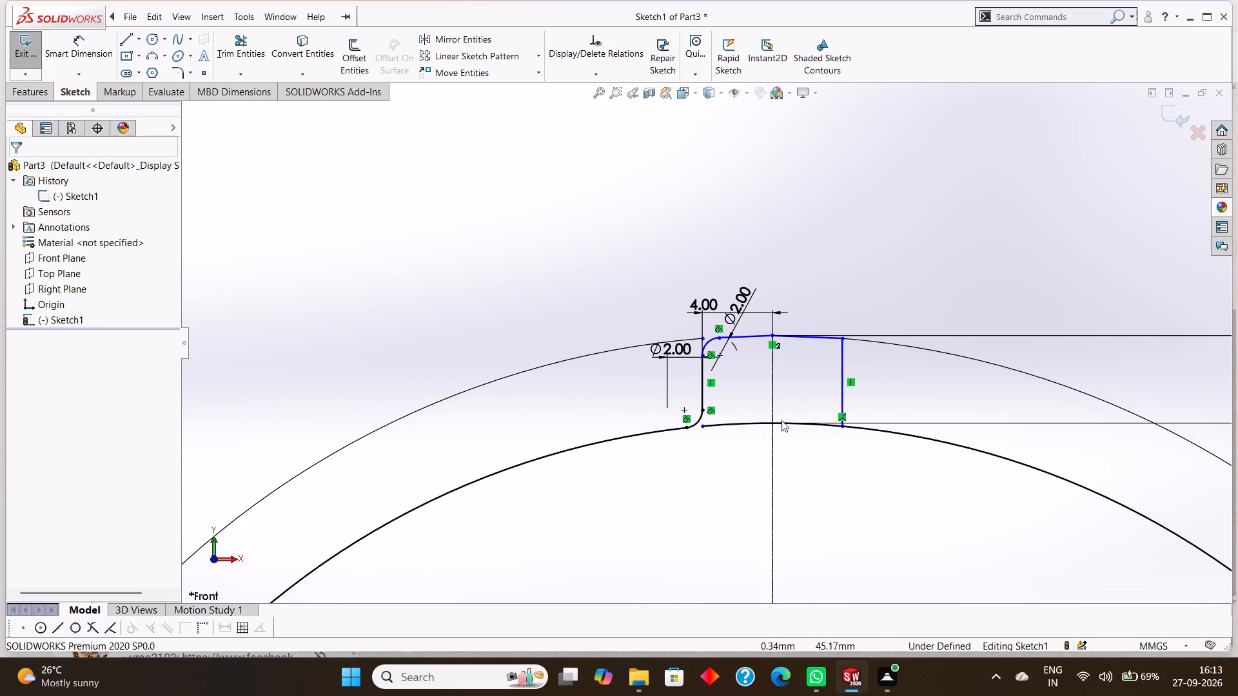
pyautogui.click(150, 45)
pyautogui.scroll(-3, 765, 360)
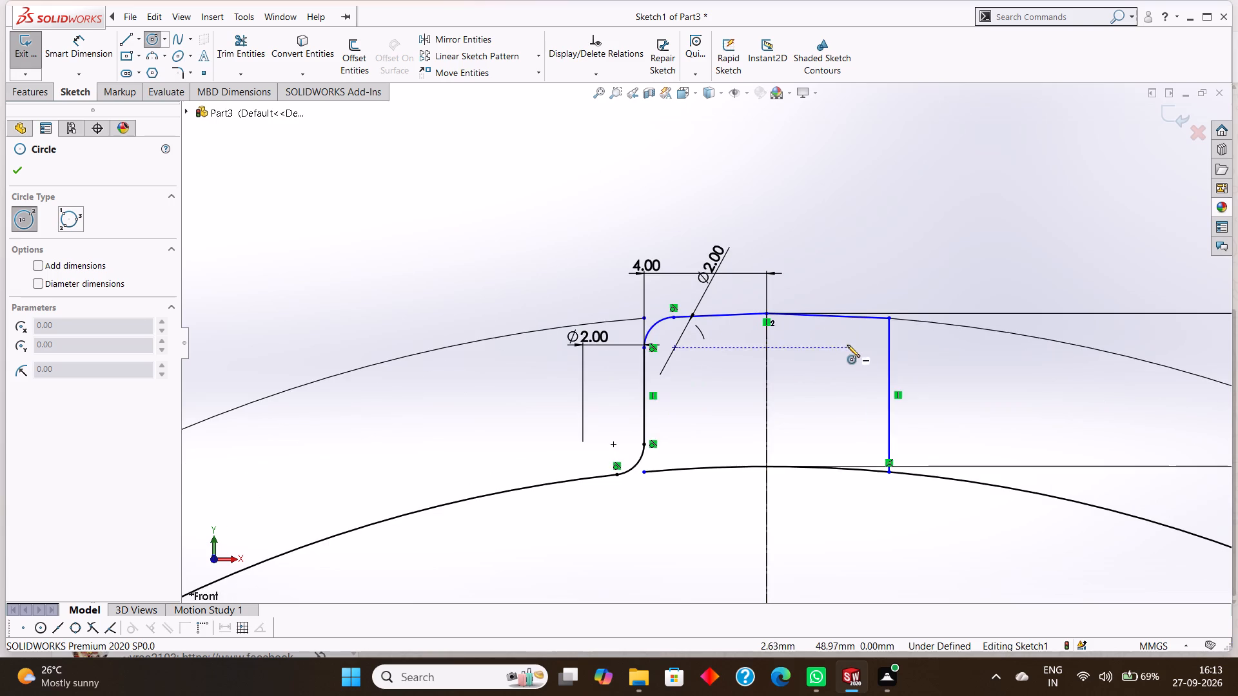
pyautogui.scroll(-3, 847, 341)
pyautogui.click(792, 369)
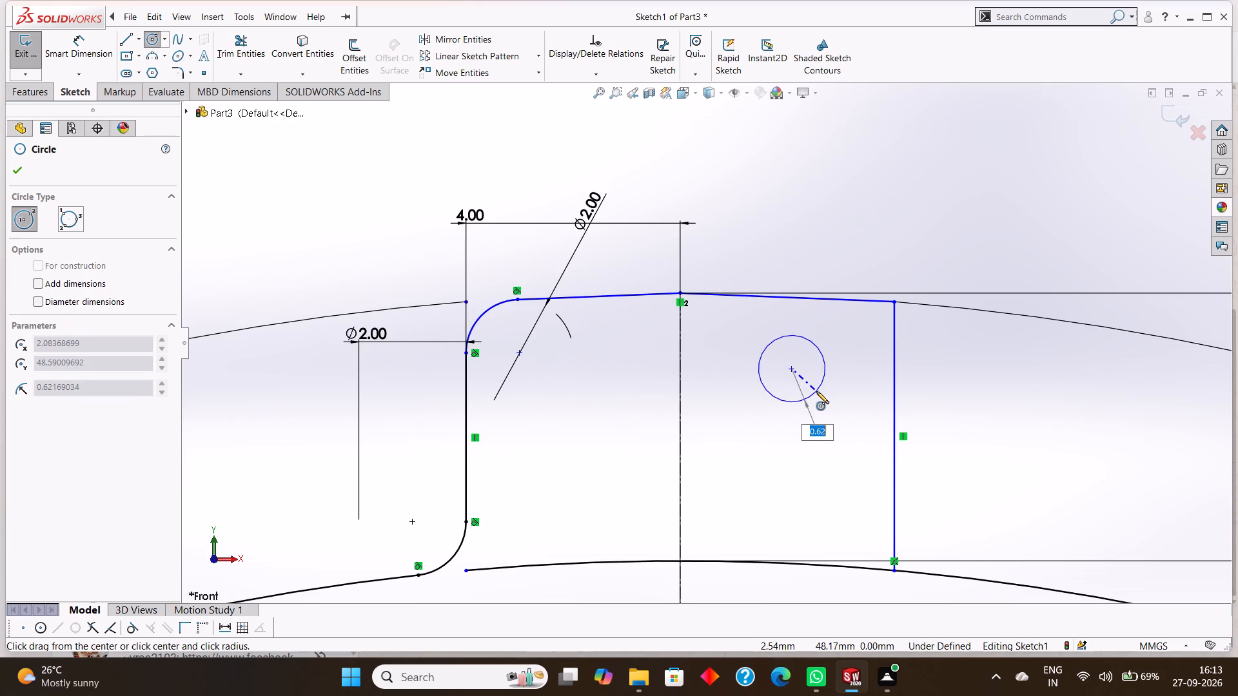
pyautogui.press('1')
pyautogui.press('Return')
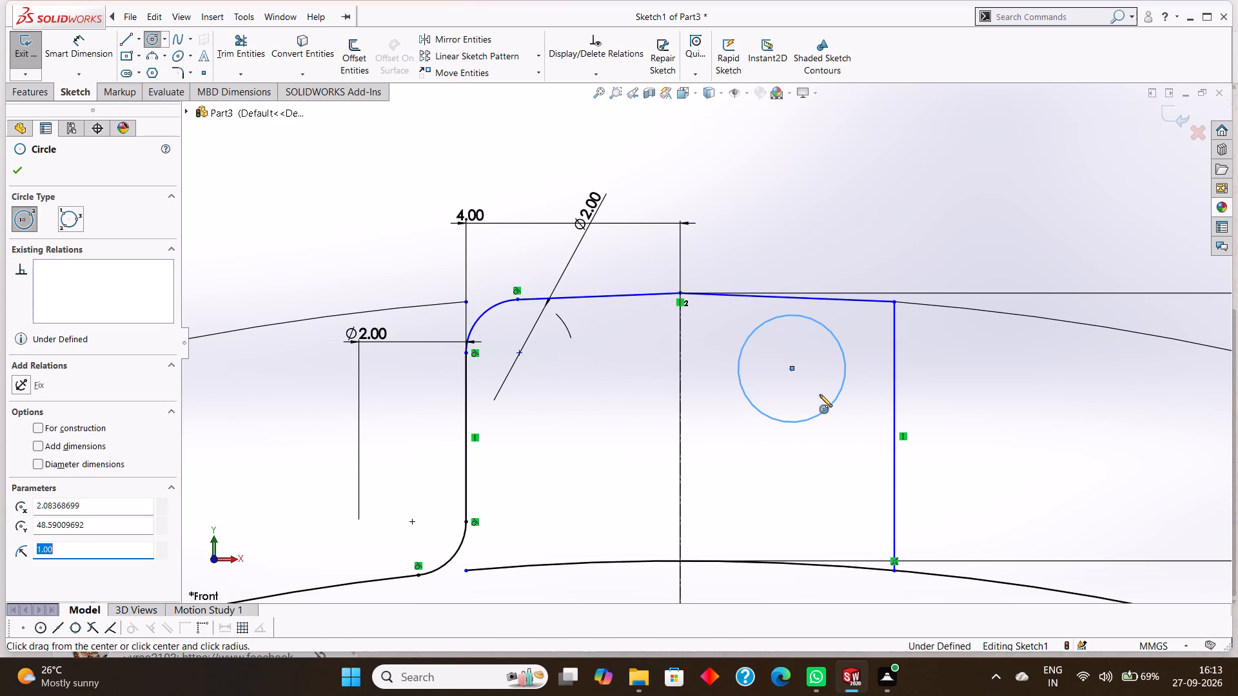
pyautogui.click(24, 169)
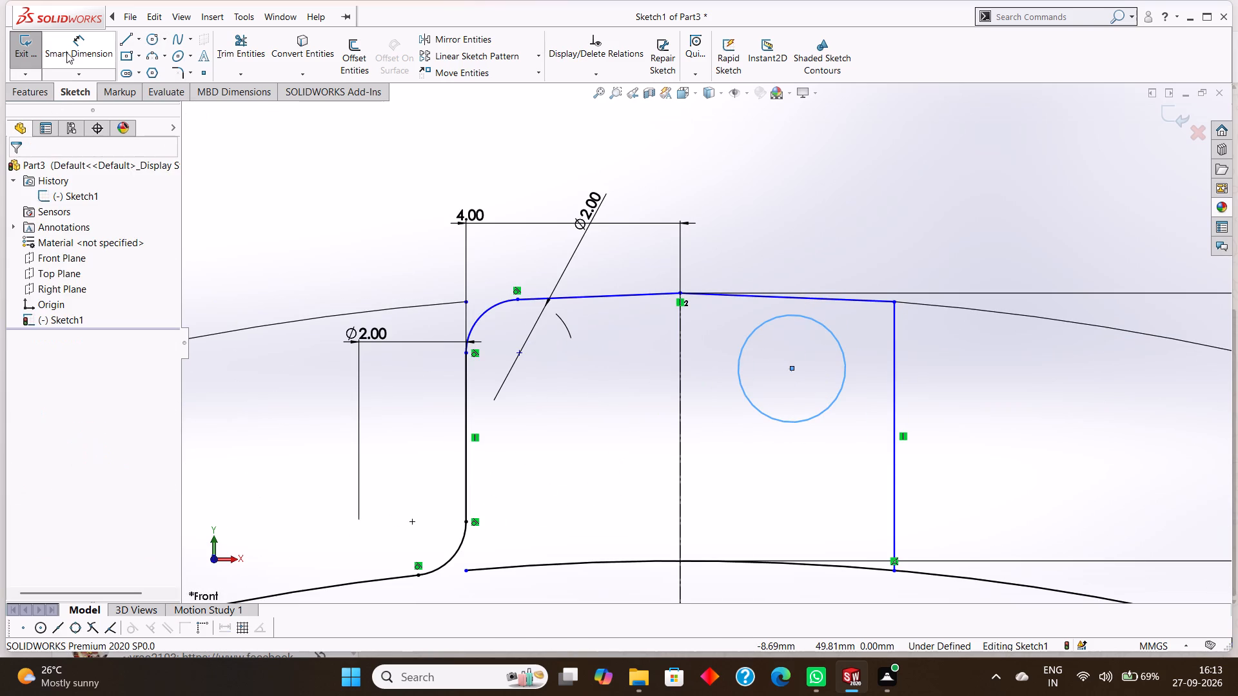
# Add a 2 mm diameter dimension to the new circle, placed horizontally above the ring.
pyautogui.click(66, 50)
pyautogui.click(774, 320)
pyautogui.click(779, 228)
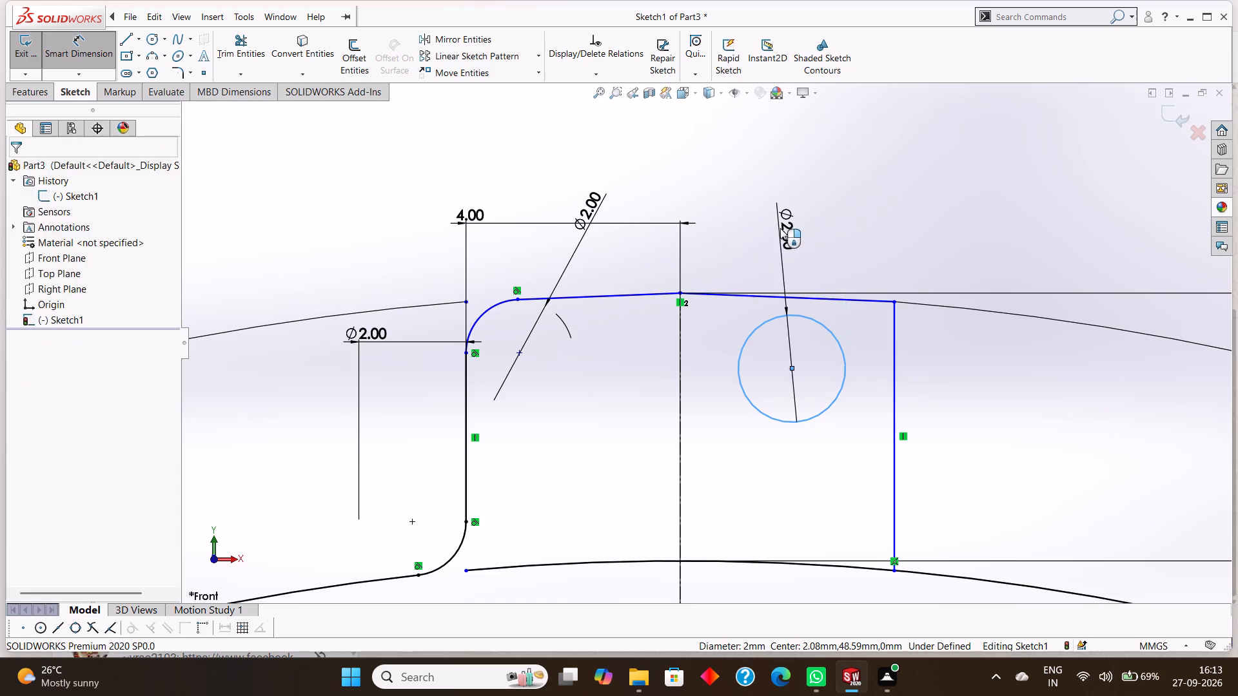
pyautogui.click(725, 209)
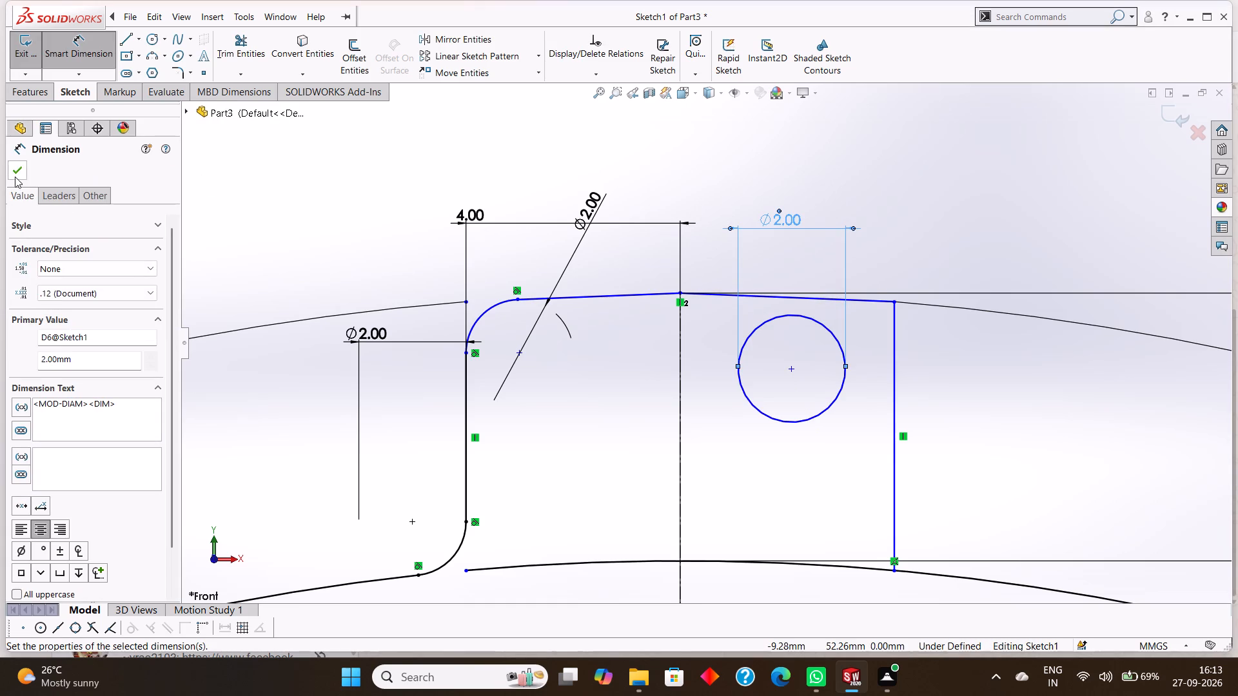
pyautogui.click(21, 174)
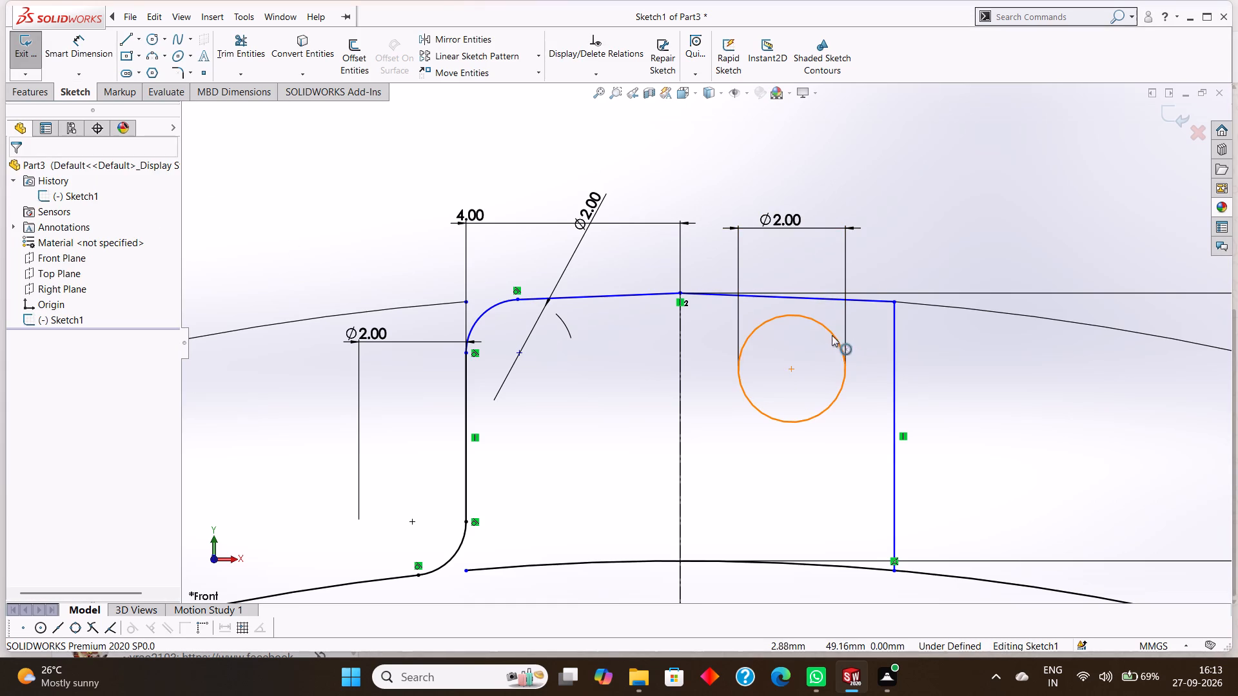
# Make the new 2 mm circle tangent to the notch's positive-X vertical line.
pyautogui.click(823, 328)
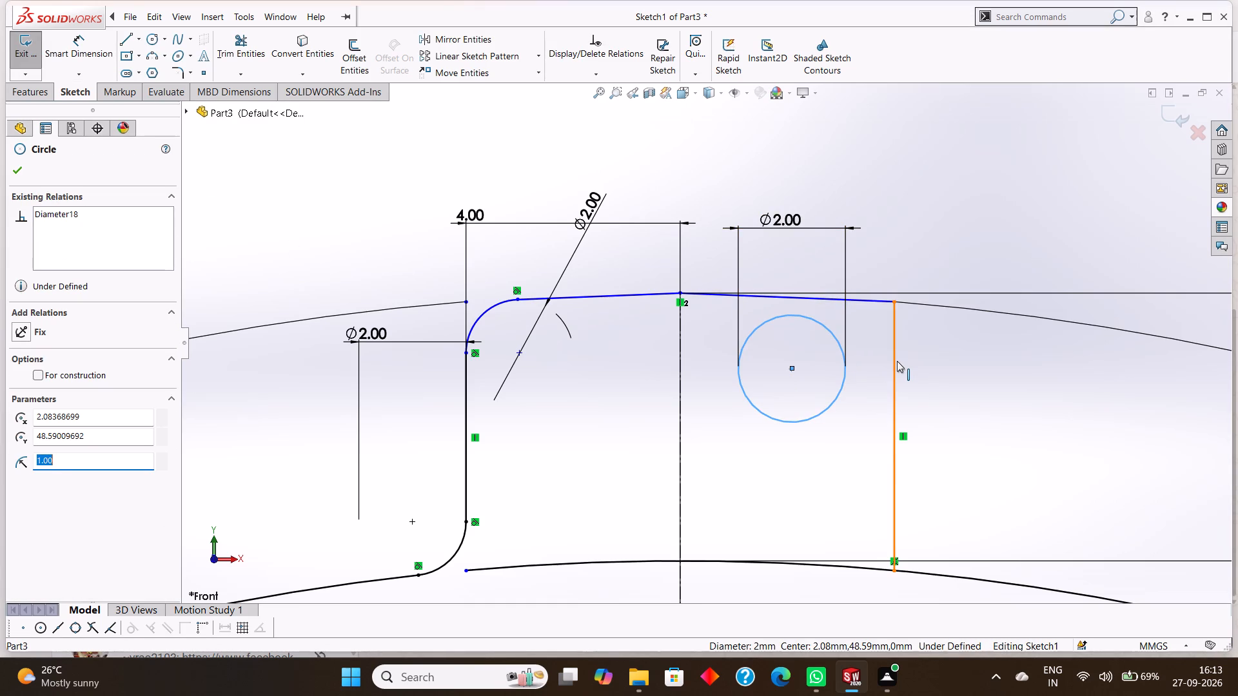
pyautogui.keyDown('ctrl'); pyautogui.click(898, 359); pyautogui.keyUp('ctrl')
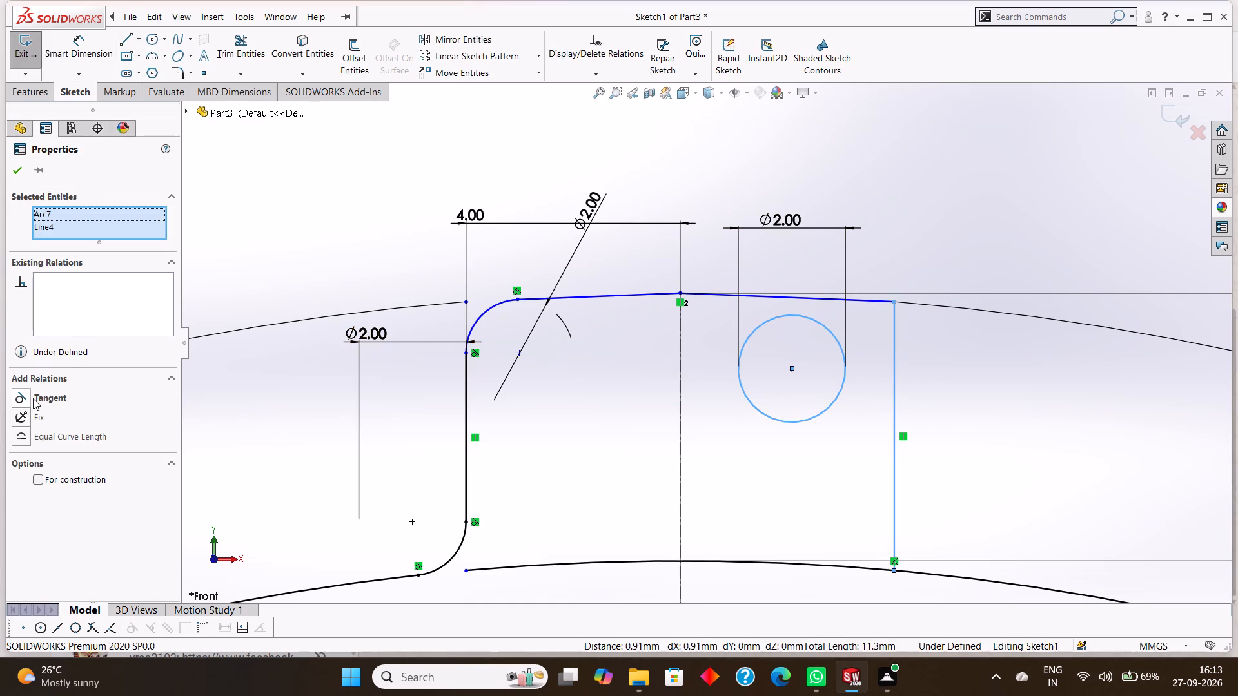
pyautogui.click(49, 396)
pyautogui.click(15, 169)
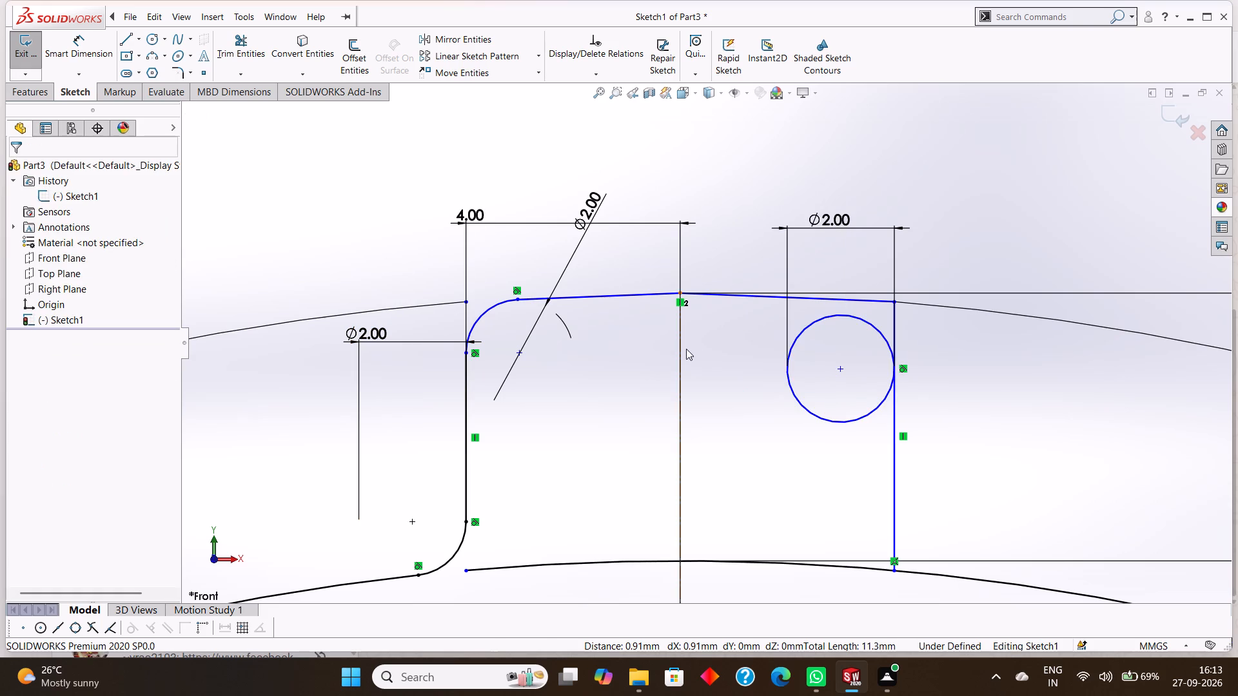
# Make the 2 mm circle beside the notch's positive-X vertical line tangent to the positive-X top line.
pyautogui.keyDown('ctrl'); pyautogui.click(814, 325); pyautogui.keyUp('ctrl')
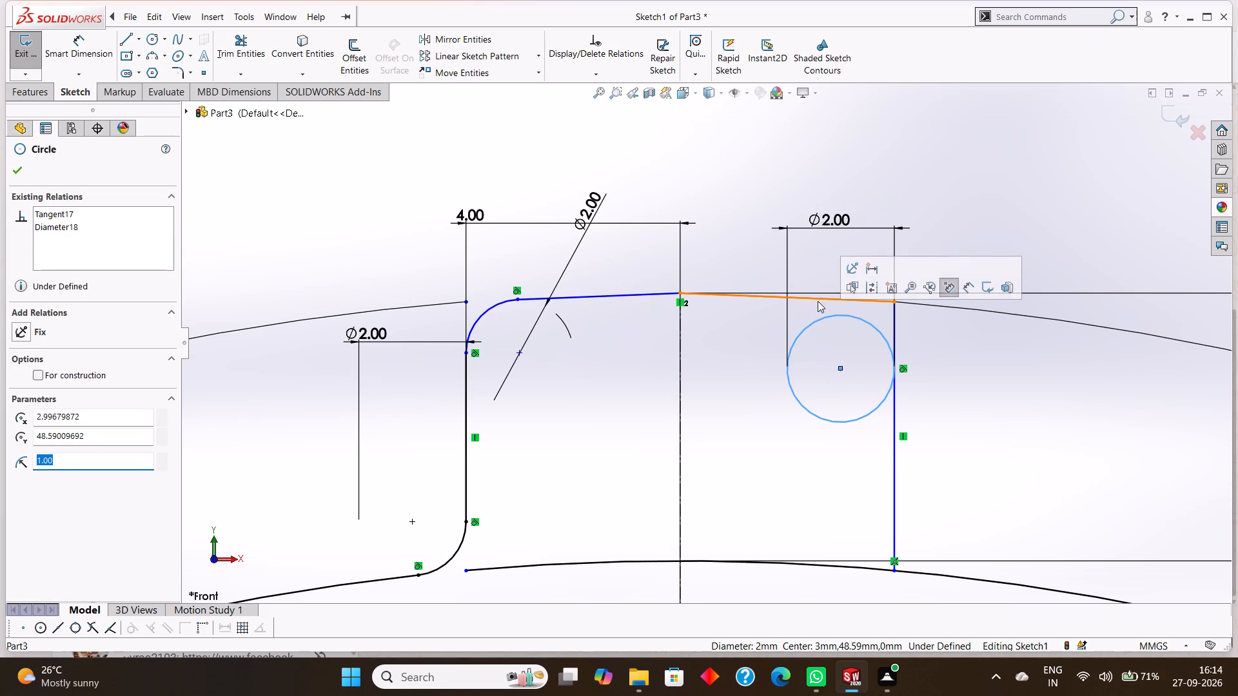
pyautogui.keyDown('ctrl'); pyautogui.click(818, 301); pyautogui.keyUp('ctrl')
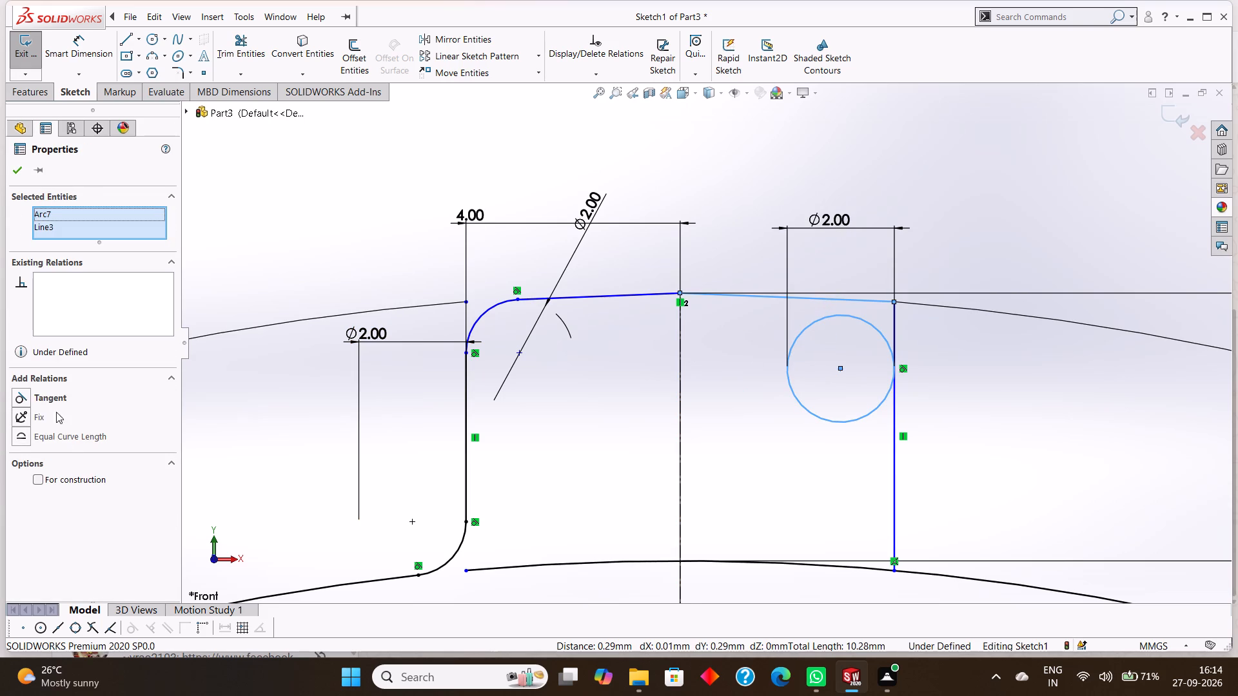
pyautogui.click(58, 397)
pyautogui.click(19, 172)
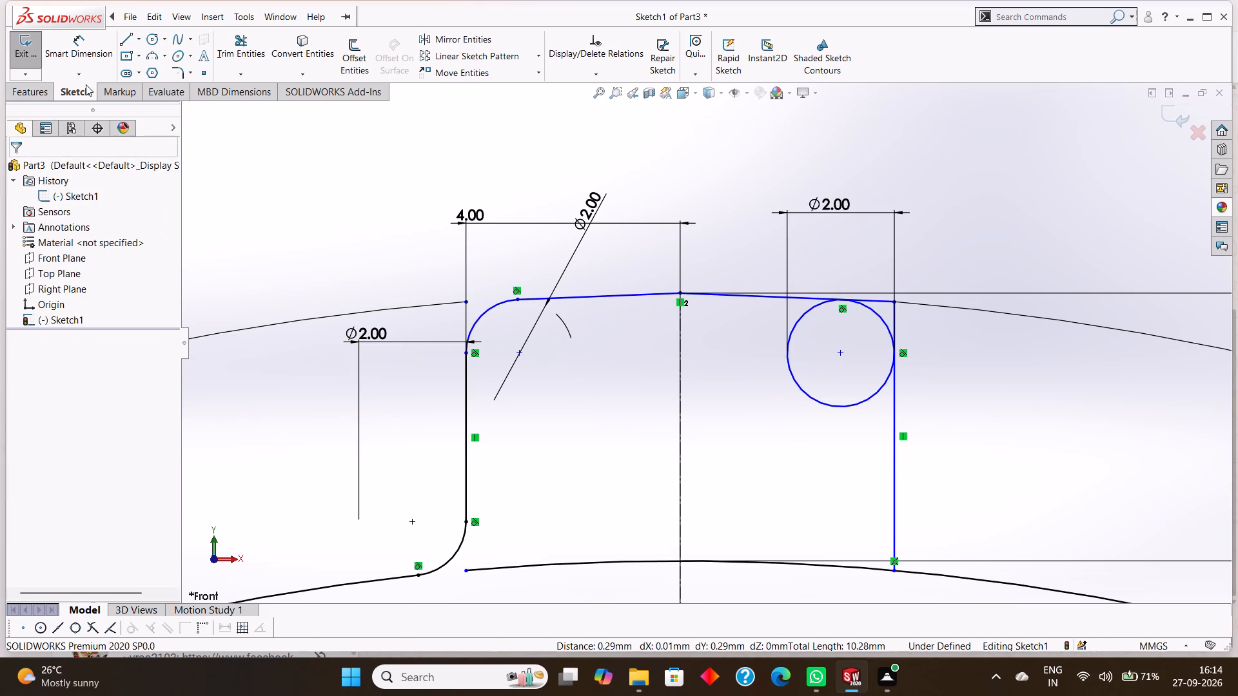
# Trim the tangent 2 mm circle to the notch's upper positive-X corner arc and remove the vertical and top line stubs beyond it.
pyautogui.click(221, 35)
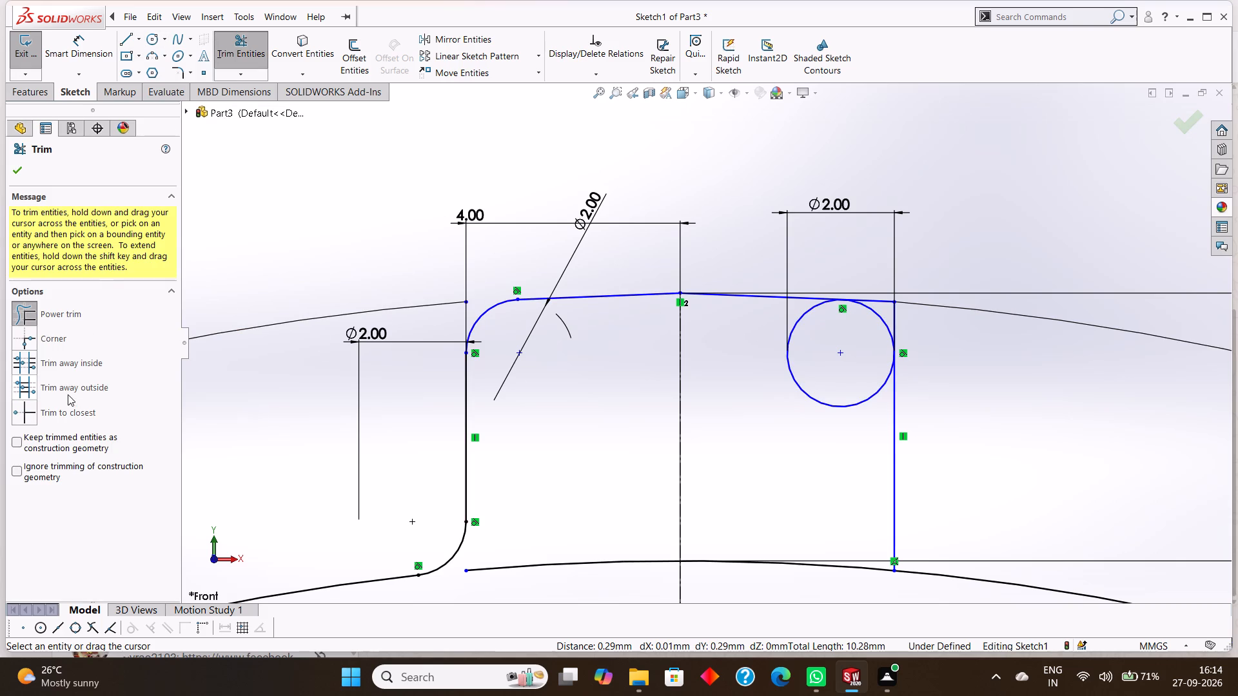
pyautogui.click(64, 414)
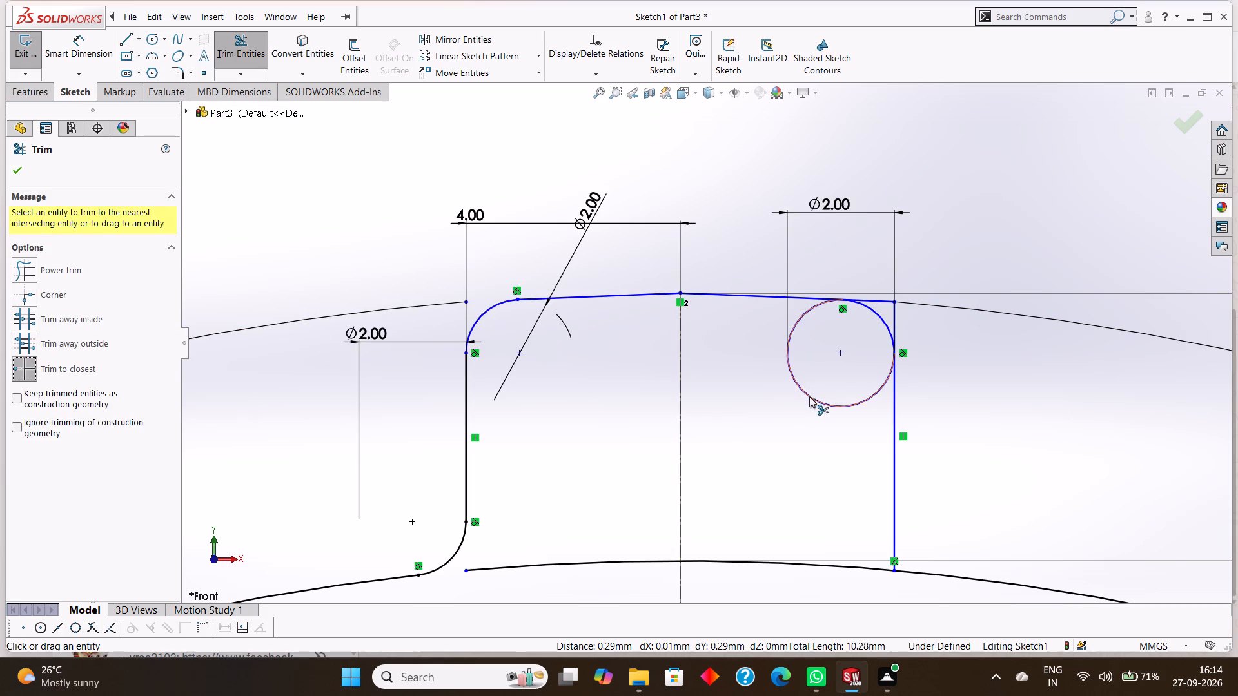
pyautogui.click(809, 396)
pyautogui.scroll(-4, 868, 307)
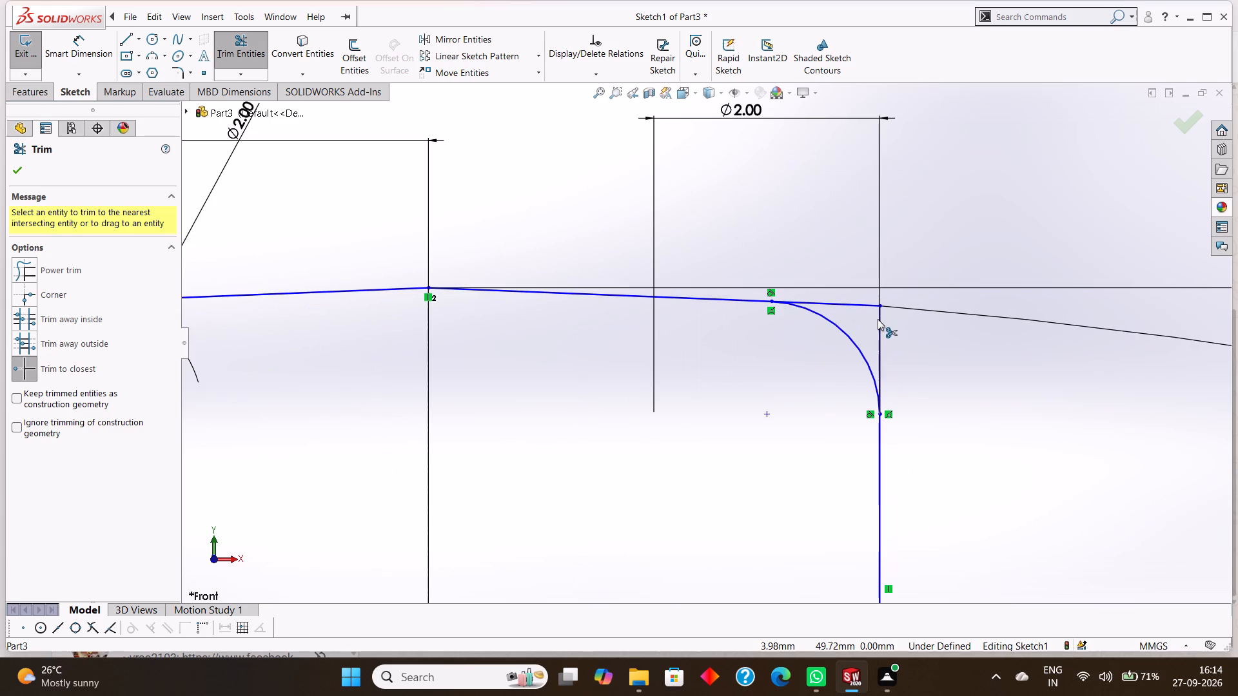
pyautogui.click(878, 320)
pyautogui.click(858, 304)
pyautogui.scroll(4, 841, 380)
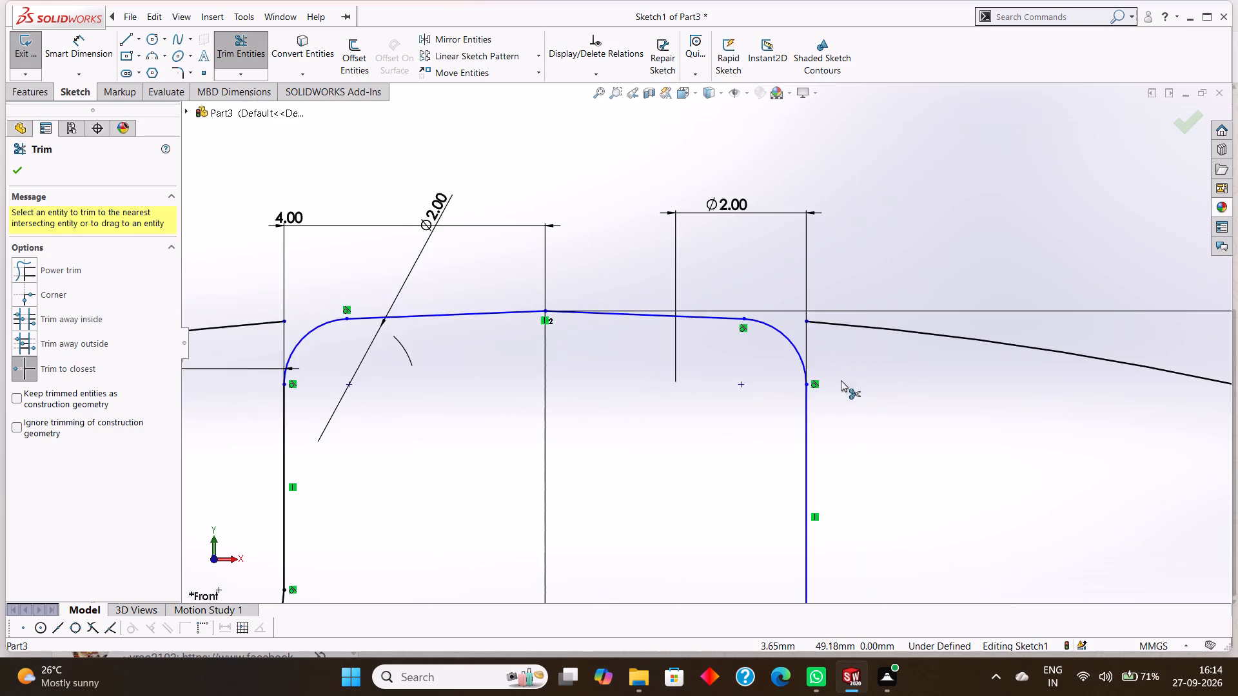
pyautogui.scroll(2, 762, 398)
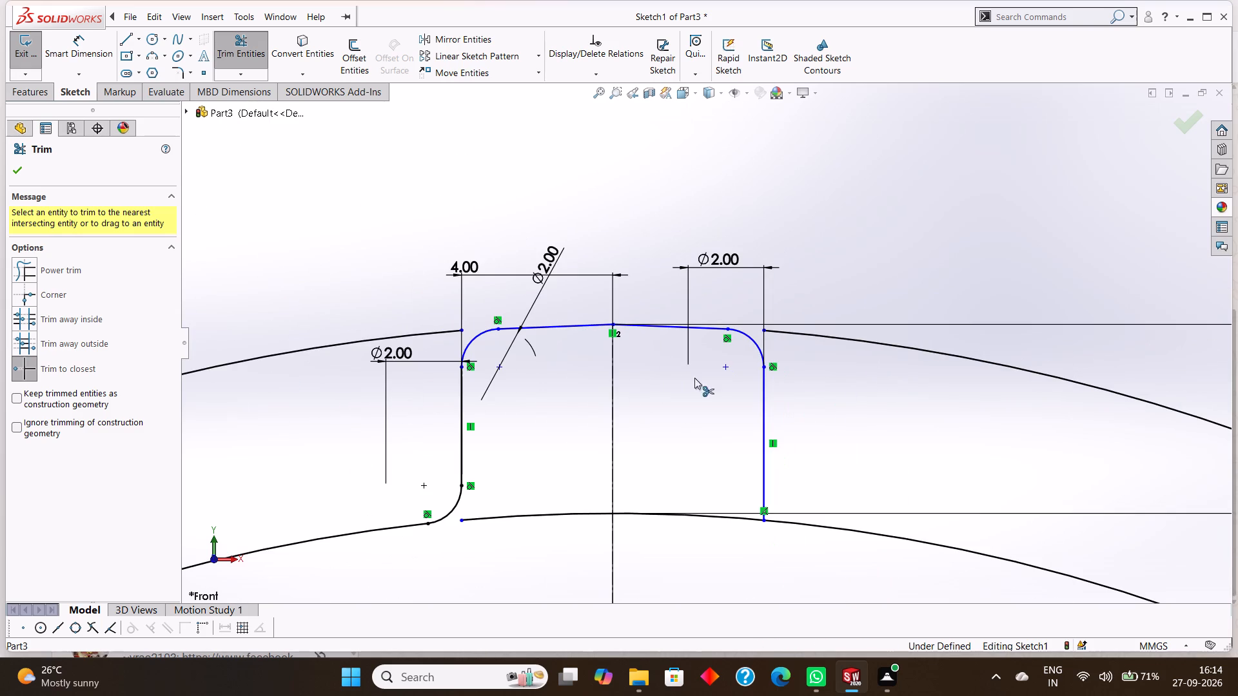
pyautogui.click(24, 166)
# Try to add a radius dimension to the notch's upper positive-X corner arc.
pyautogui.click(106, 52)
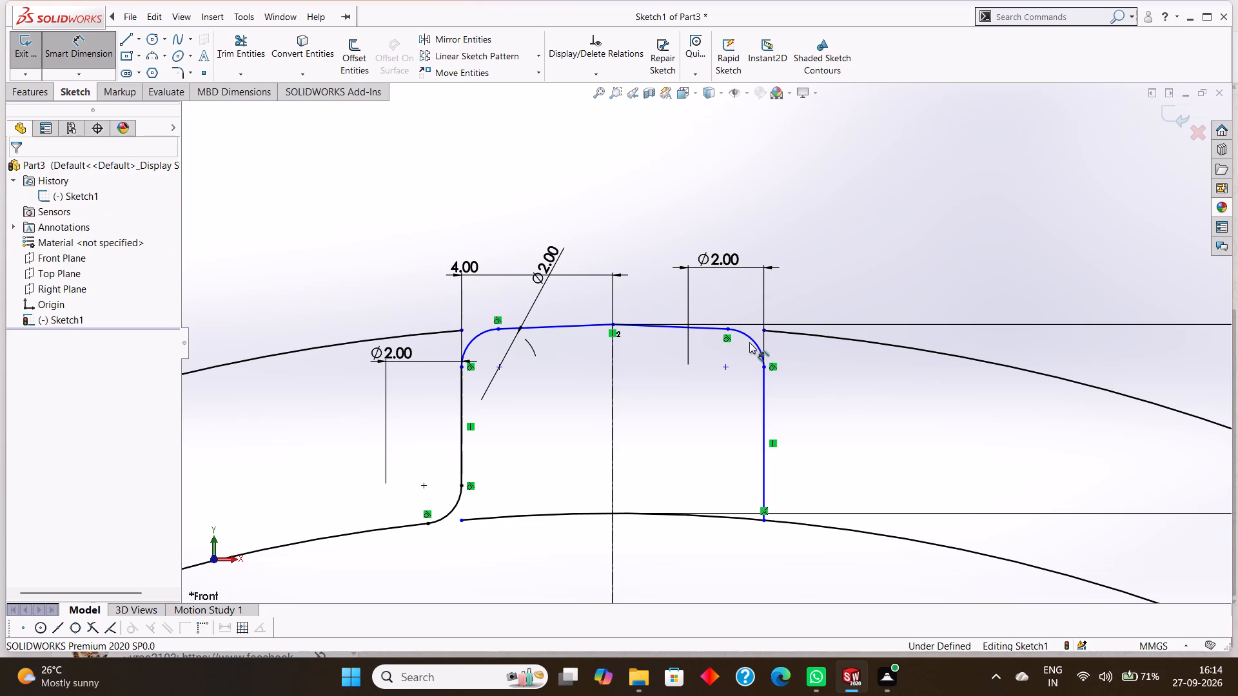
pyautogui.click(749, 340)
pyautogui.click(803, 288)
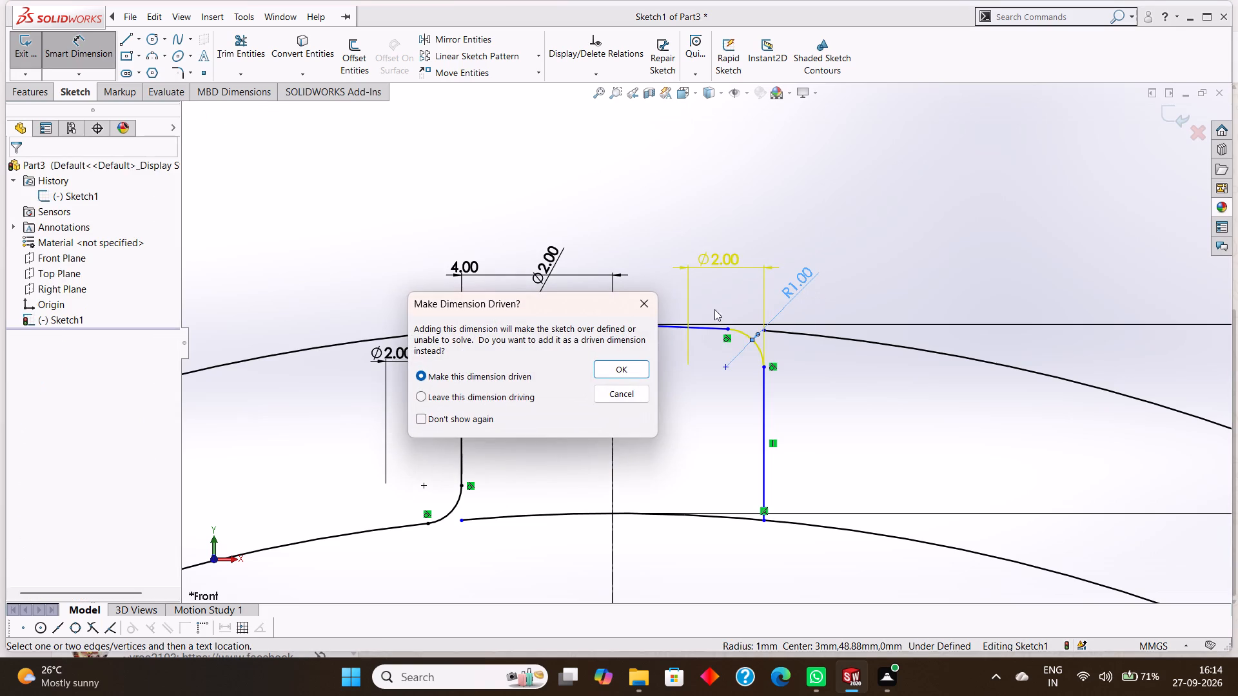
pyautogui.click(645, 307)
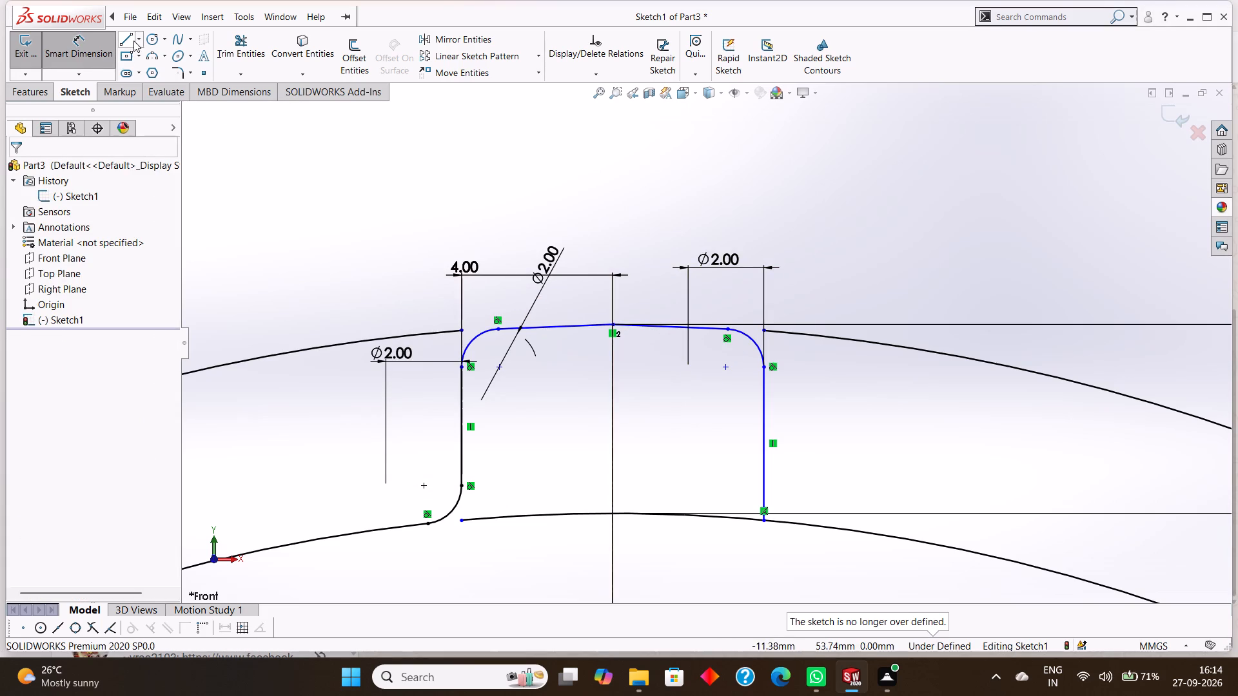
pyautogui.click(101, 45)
# Sketch a 2 mm radius circle in the lower part of the notch, between the centerline and the positive-X vertical line.
pyautogui.click(155, 46)
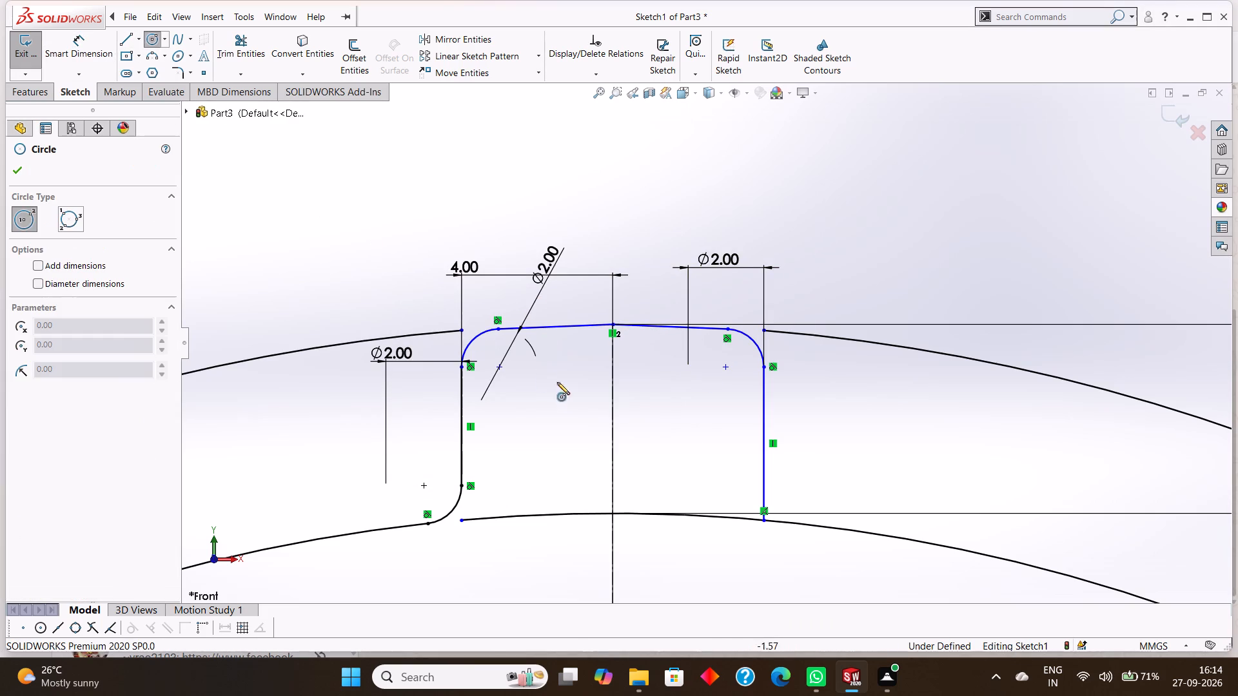
pyautogui.click(697, 469)
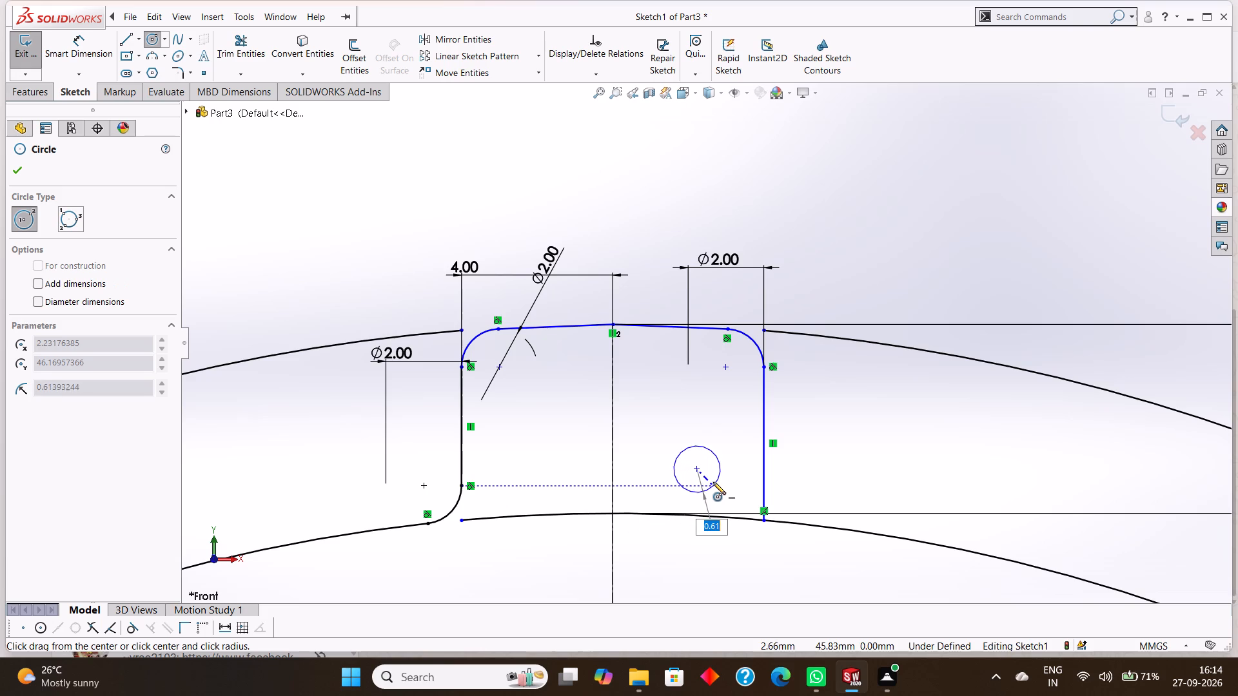
pyautogui.press('2')
pyautogui.press('Return')
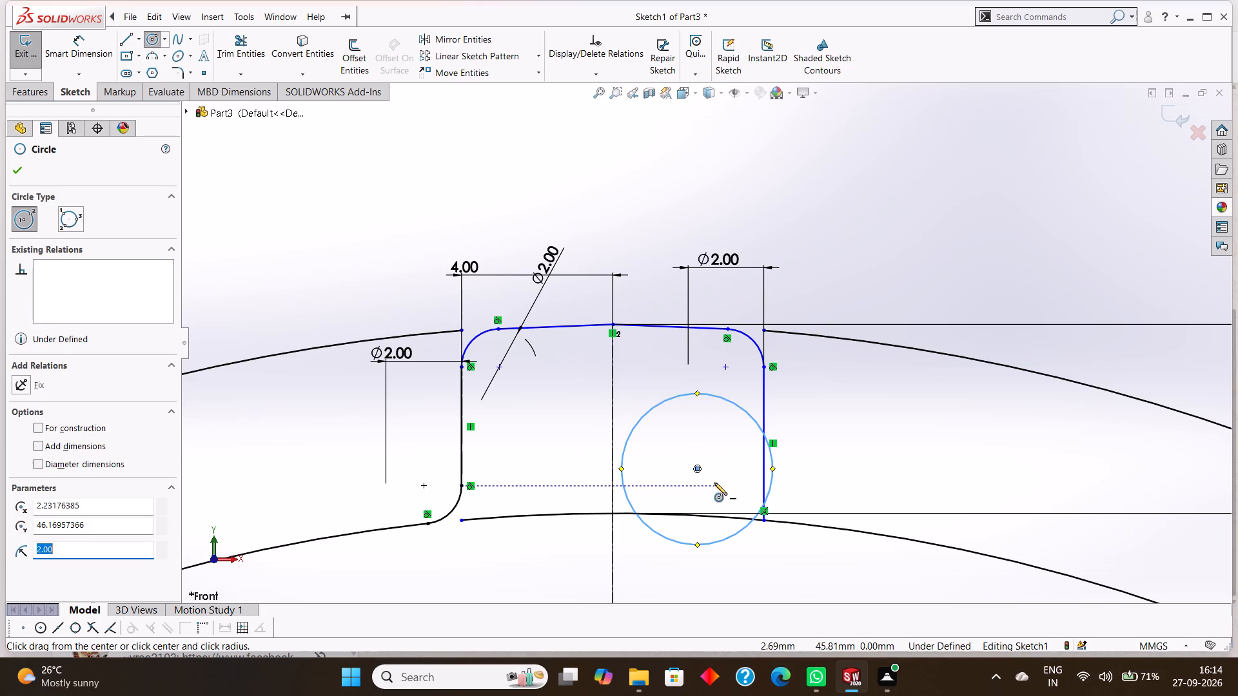
pyautogui.click(14, 170)
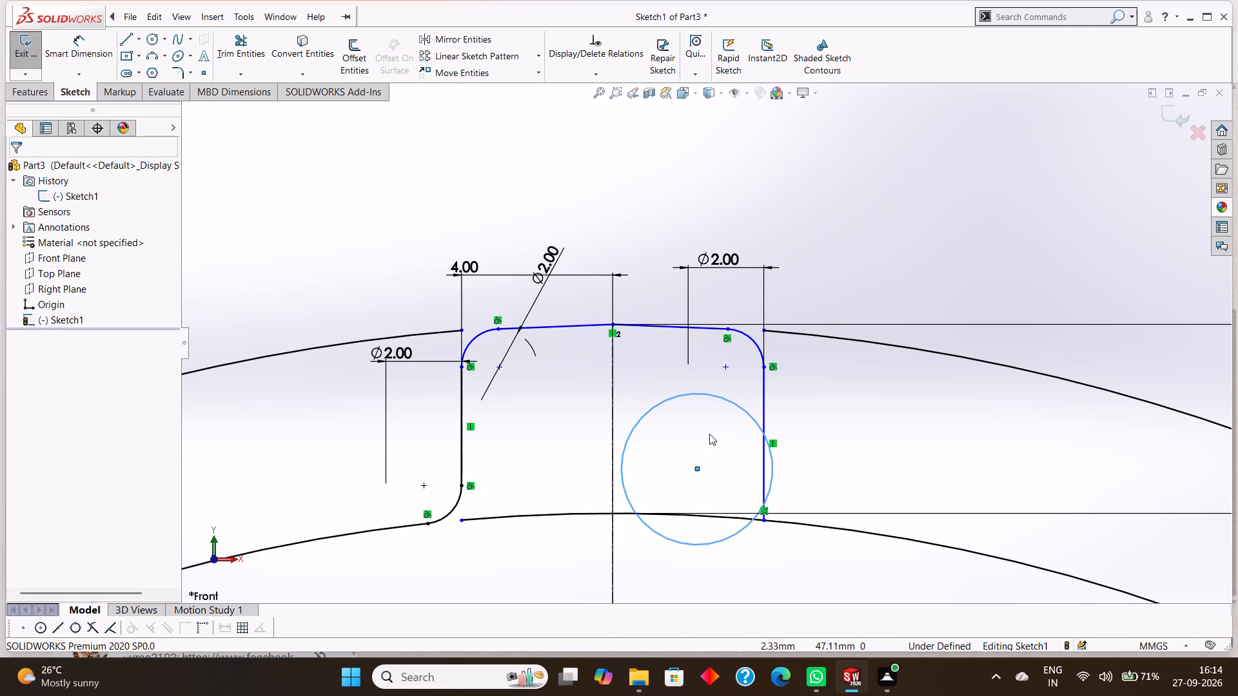
# Add a 4 mm diameter dimension to the new lower circle, placed horizontally just above it.
pyautogui.click(88, 46)
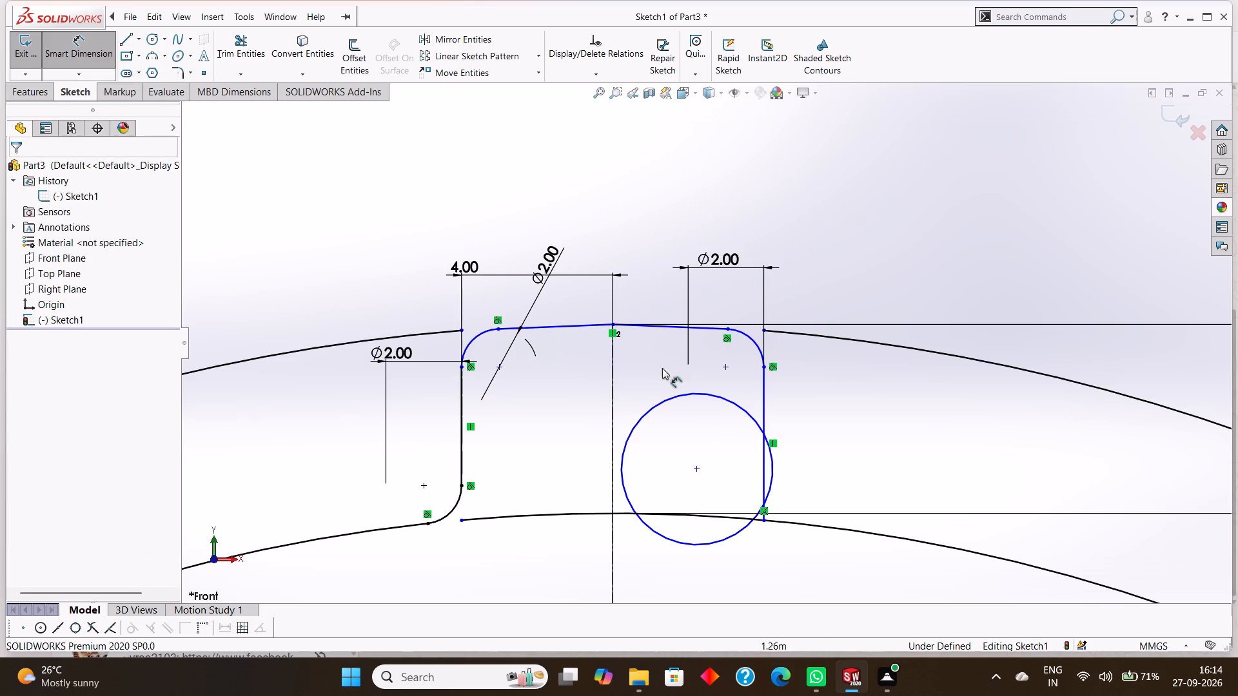
pyautogui.click(683, 392)
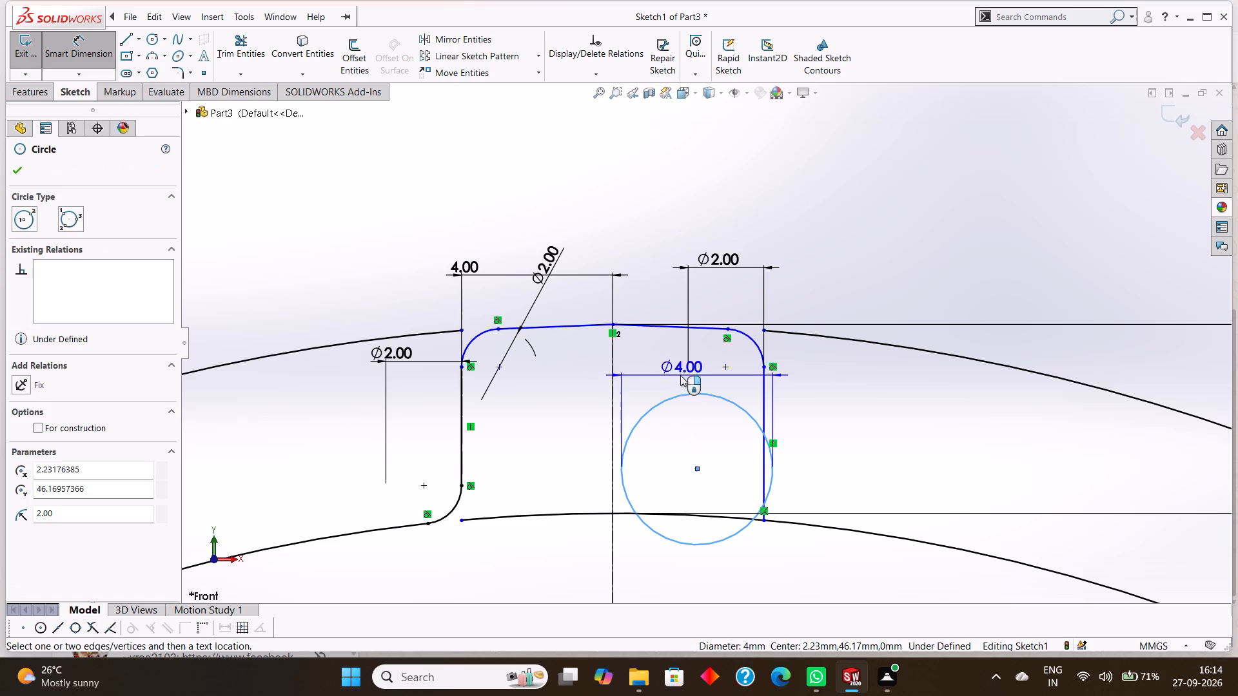
pyautogui.click(680, 375)
pyautogui.click(628, 362)
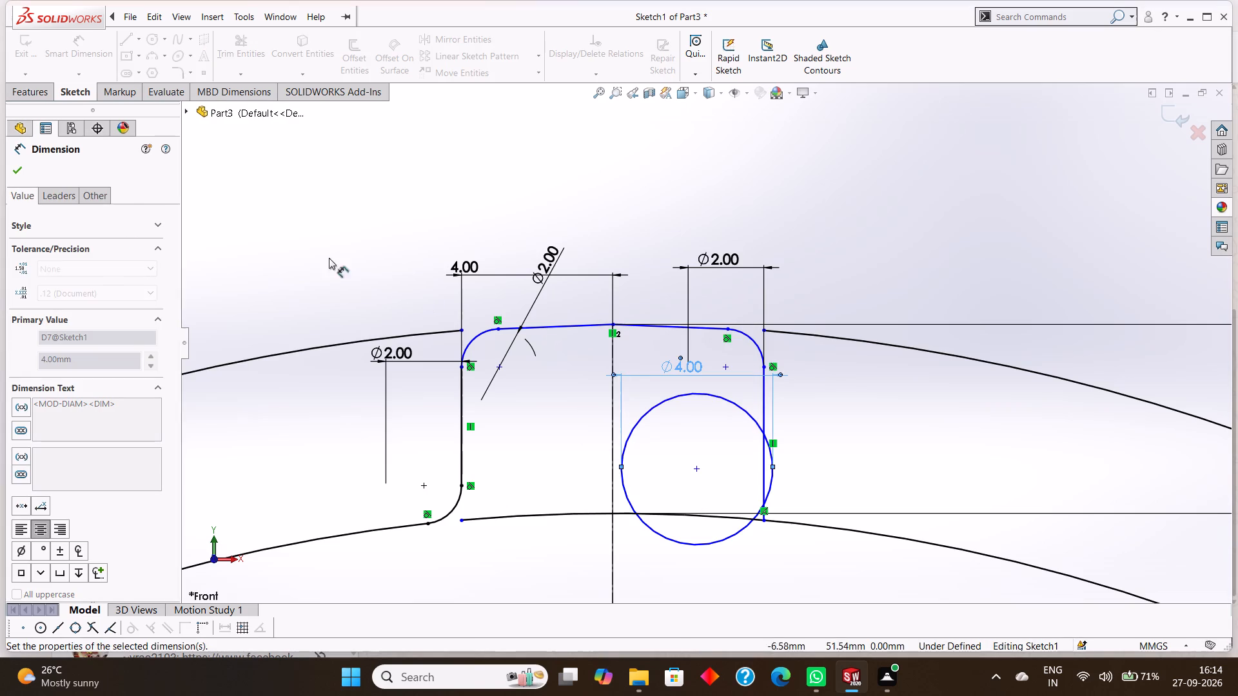
pyautogui.click(26, 166)
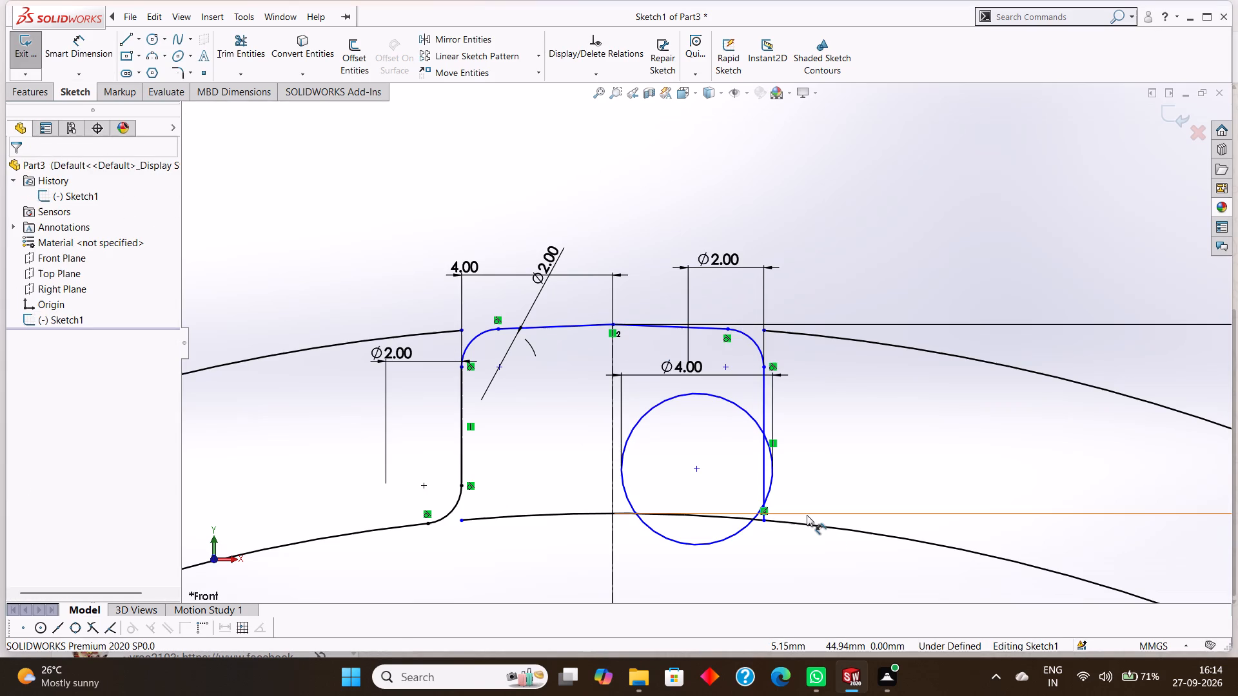
pyautogui.press('Escape')
# Make the 4 mm circle tangent to the notch's positive-X vertical line.
pyautogui.click(722, 398)
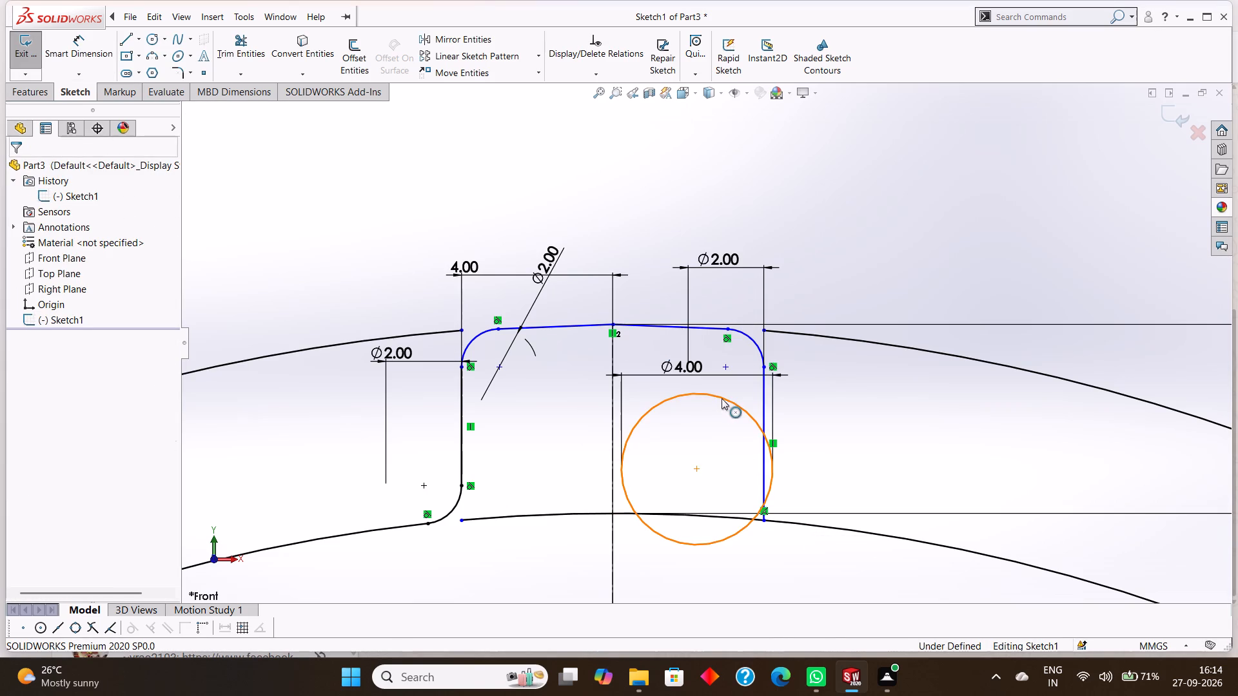
pyautogui.keyDown('ctrl'); pyautogui.click(764, 454); pyautogui.keyUp('ctrl')
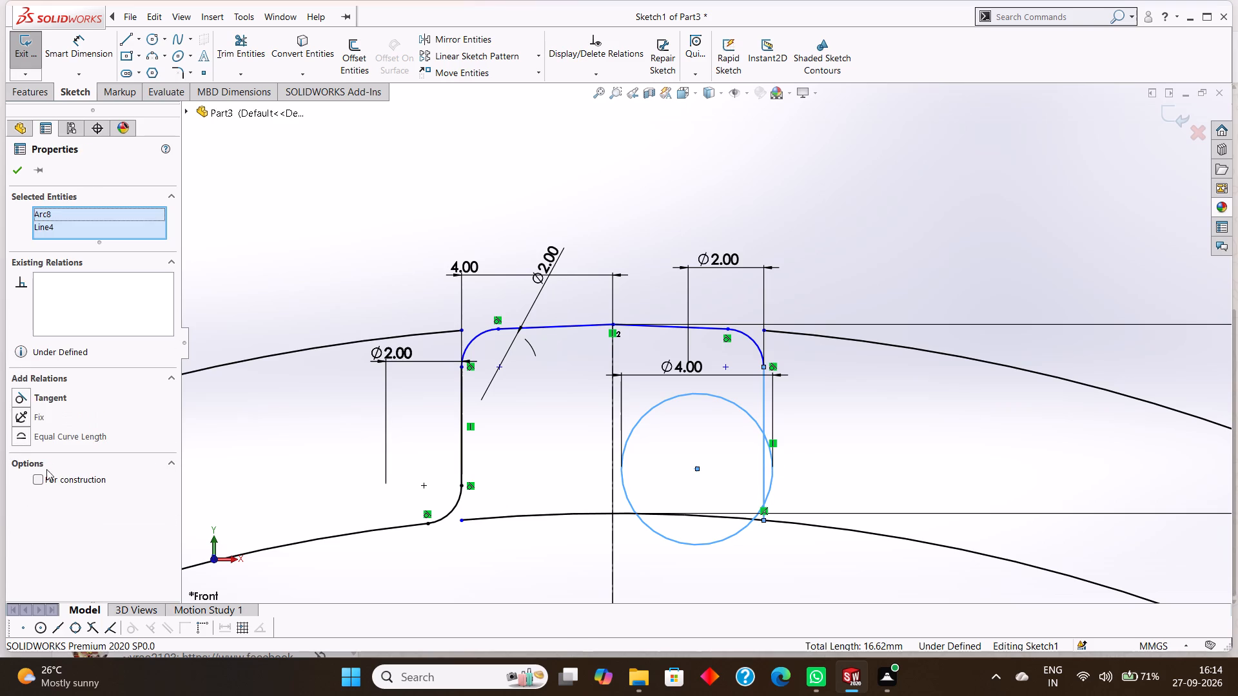
pyautogui.click(48, 399)
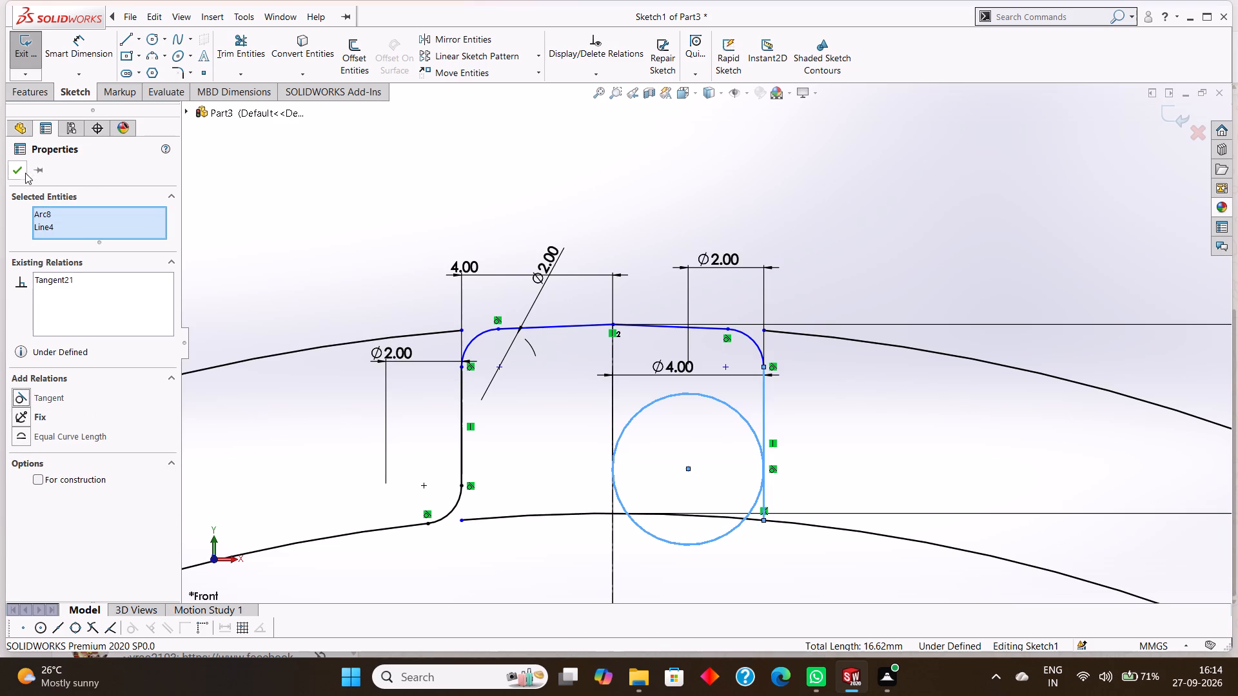
pyautogui.click(22, 173)
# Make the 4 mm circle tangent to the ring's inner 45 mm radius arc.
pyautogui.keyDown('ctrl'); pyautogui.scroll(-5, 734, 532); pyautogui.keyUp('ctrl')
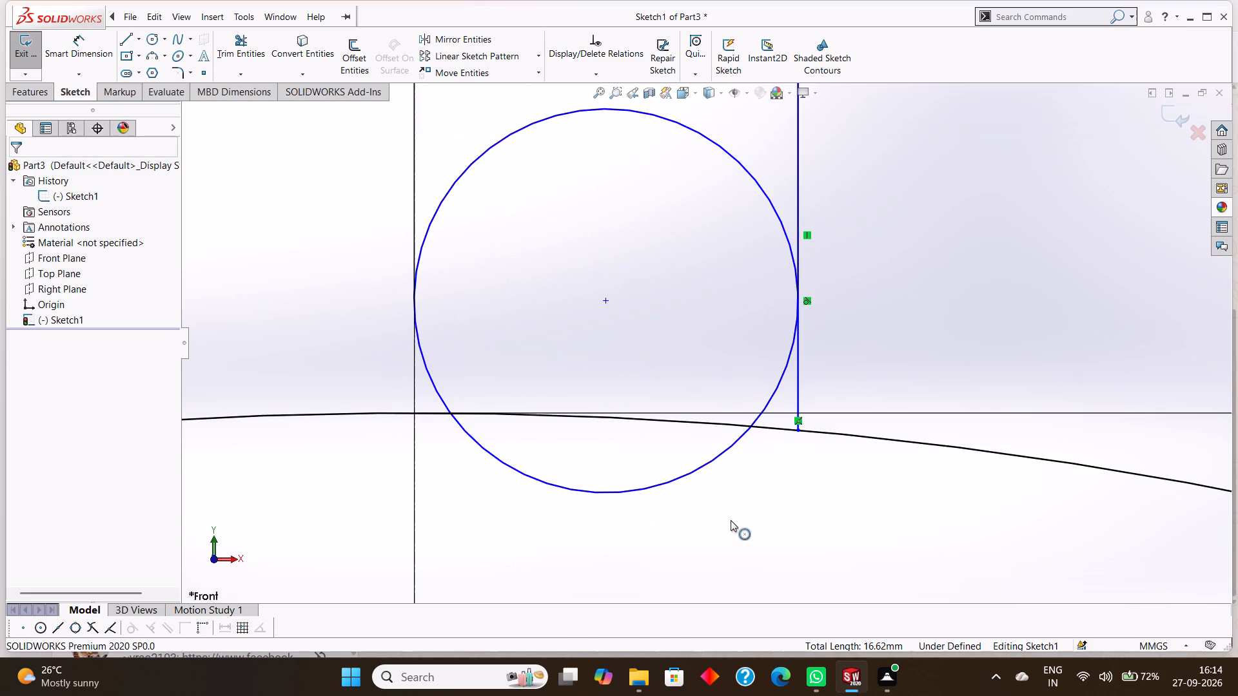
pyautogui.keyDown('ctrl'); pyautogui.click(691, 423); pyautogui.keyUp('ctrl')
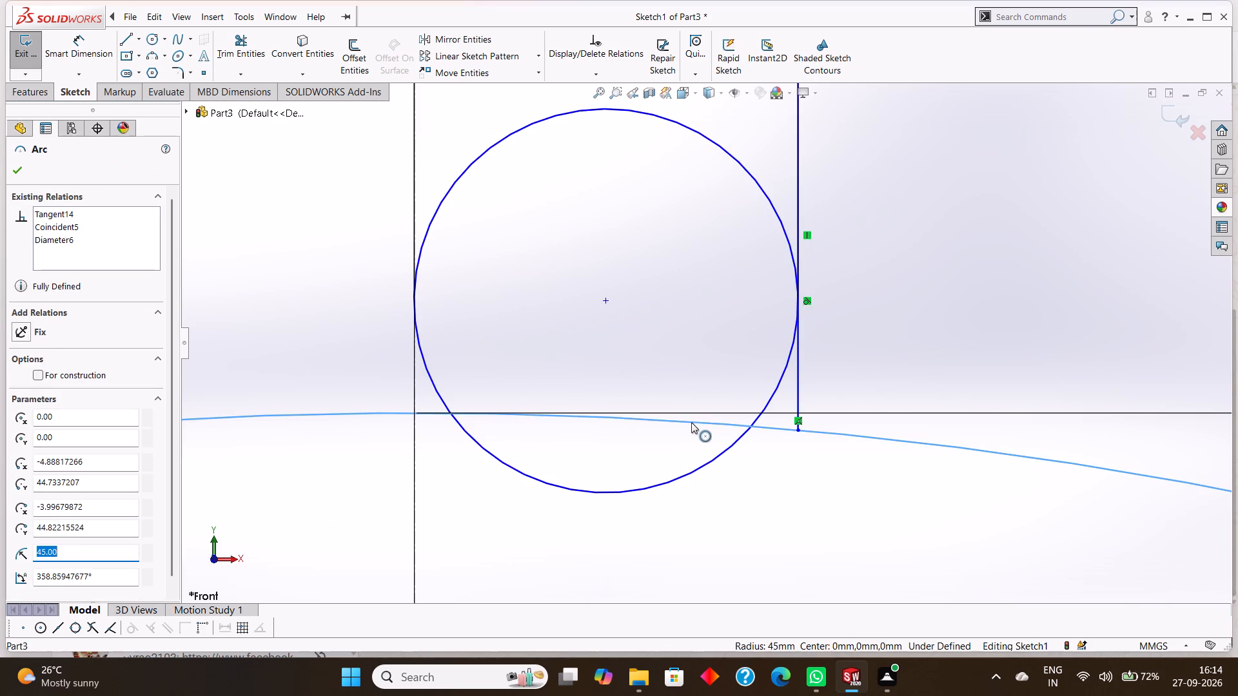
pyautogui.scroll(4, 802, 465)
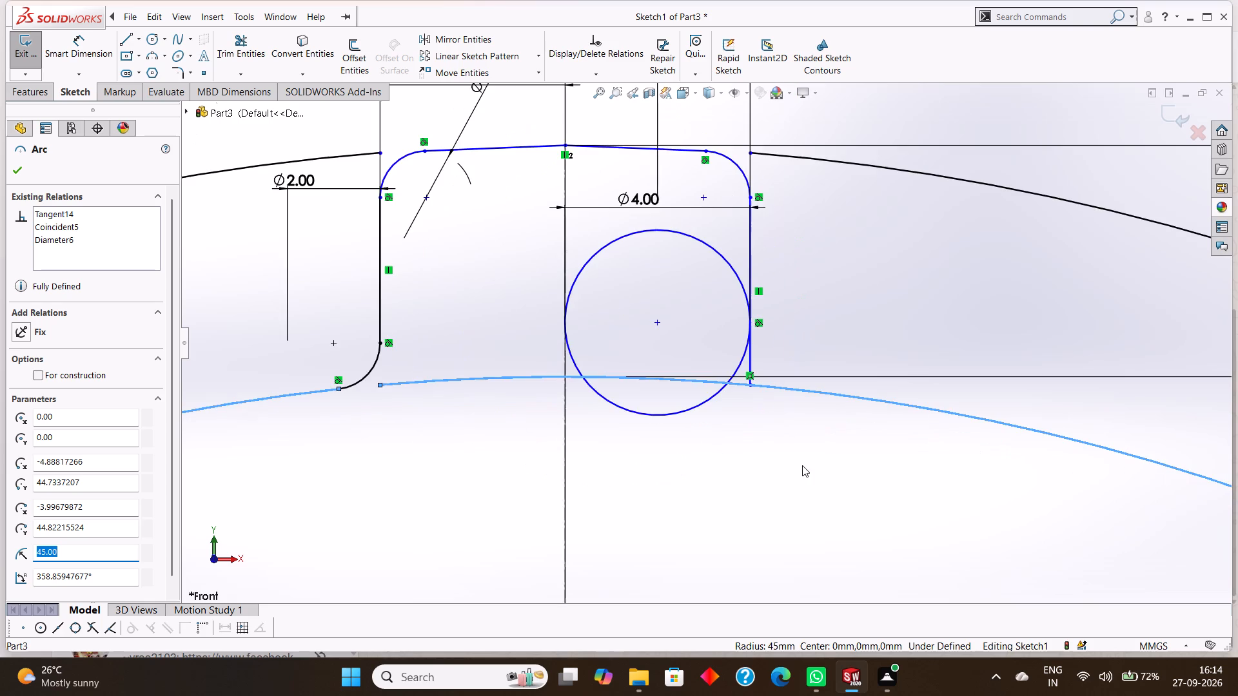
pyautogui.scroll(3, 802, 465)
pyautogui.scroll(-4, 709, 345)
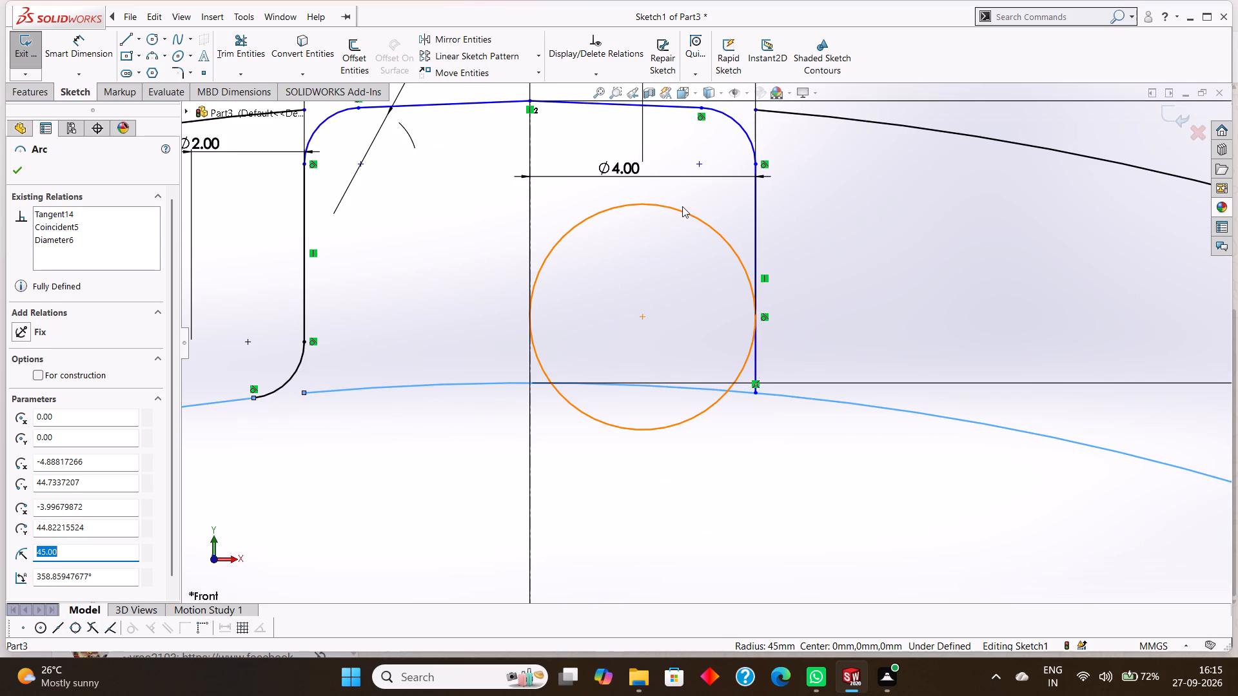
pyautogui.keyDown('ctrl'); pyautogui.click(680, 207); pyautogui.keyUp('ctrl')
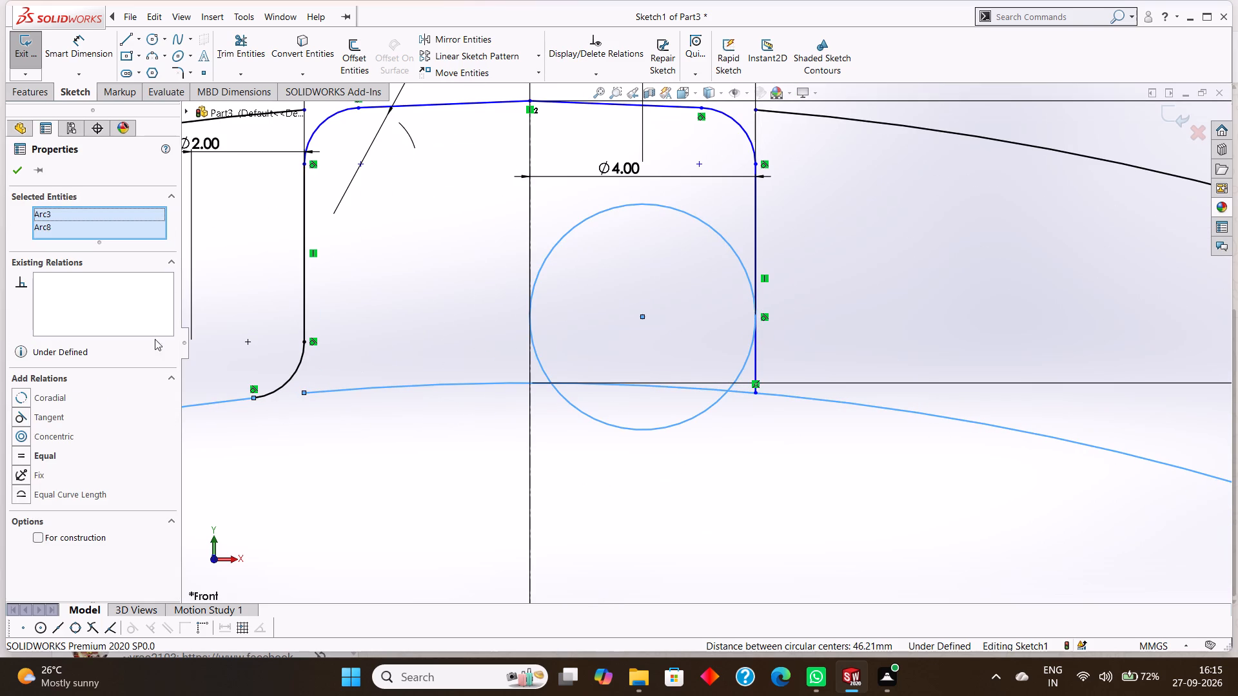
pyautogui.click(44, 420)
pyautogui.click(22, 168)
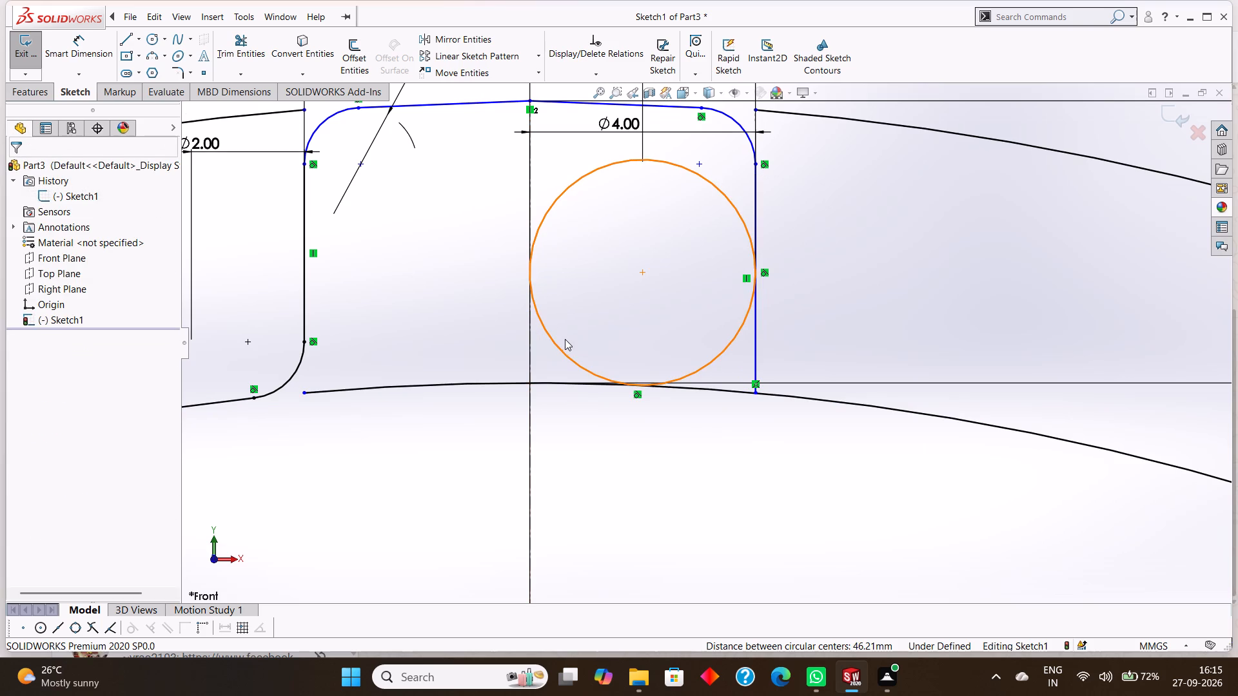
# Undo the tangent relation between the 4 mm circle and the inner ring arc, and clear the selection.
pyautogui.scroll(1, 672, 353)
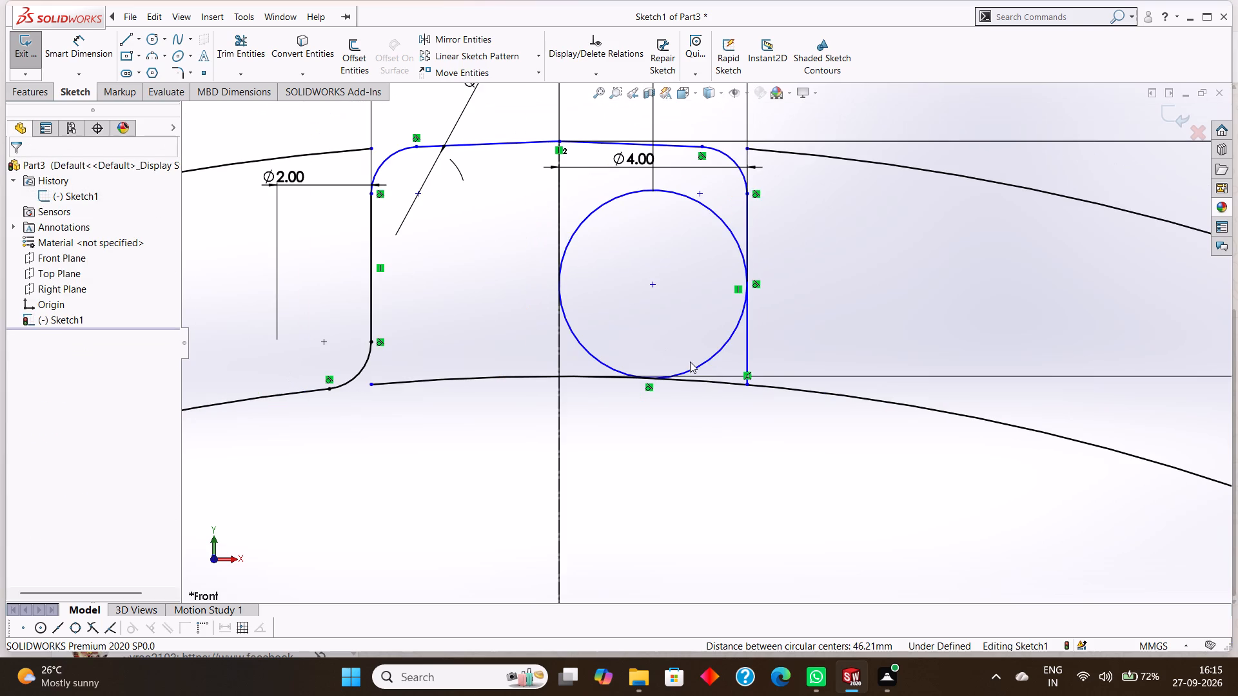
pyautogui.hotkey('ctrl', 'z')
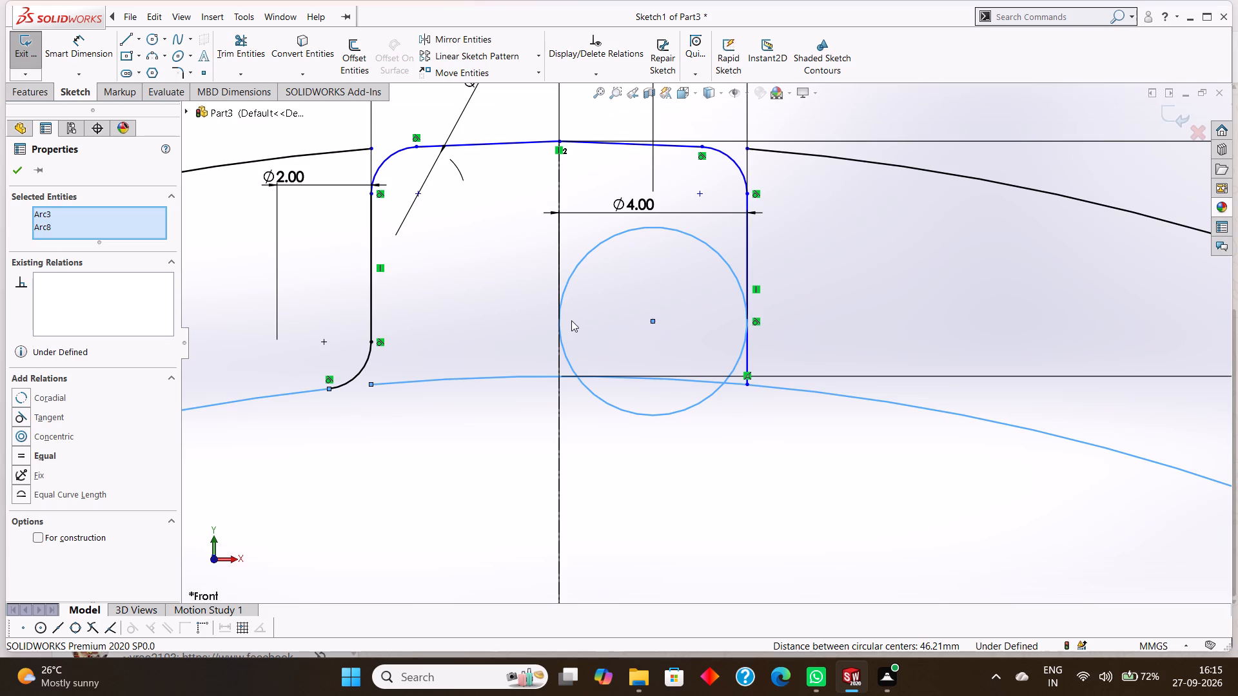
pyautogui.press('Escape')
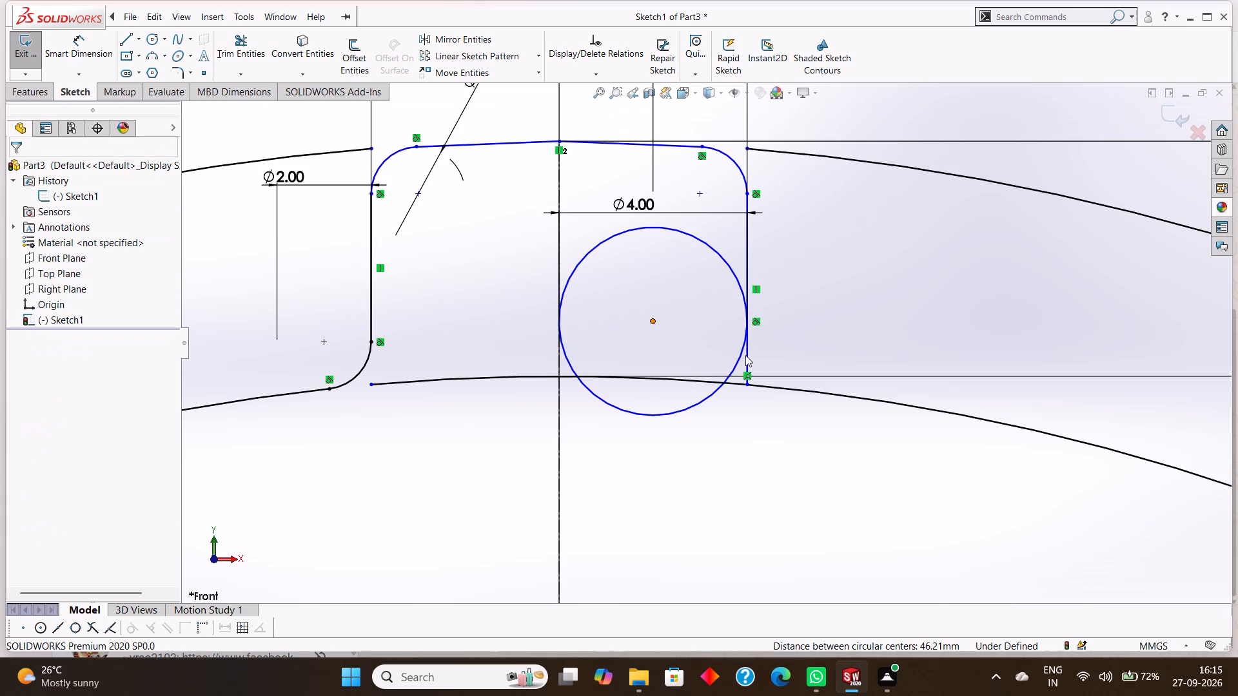
# Apply a tangent relation between the ring's inner 45 mm radius arc and the 4 mm circle.
pyautogui.click(771, 388)
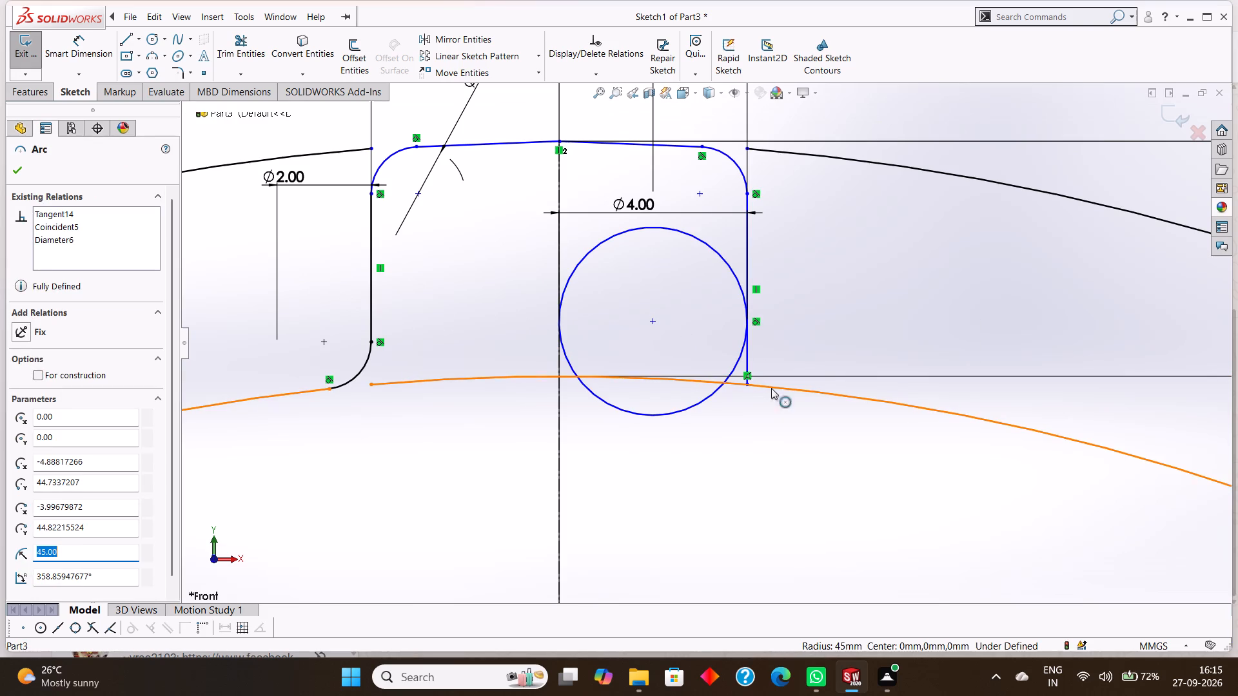
pyautogui.keyDown('ctrl'); pyautogui.doubleClick(718, 251); pyautogui.keyUp('ctrl')
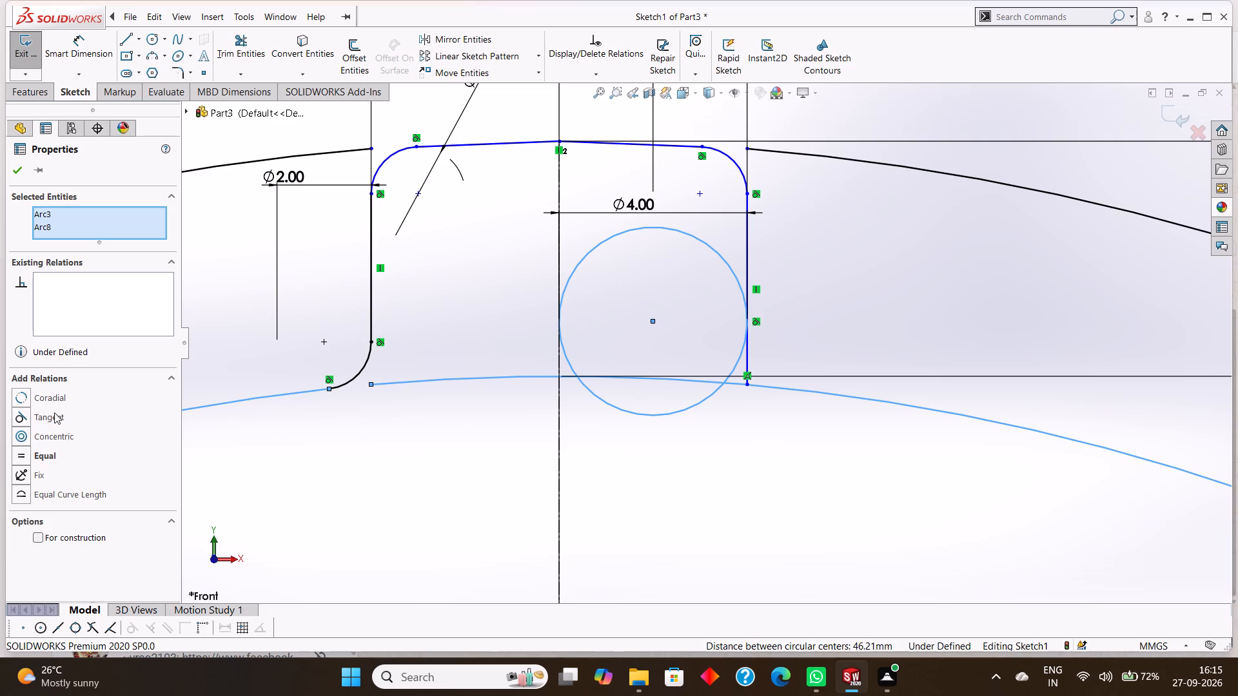
pyautogui.click(52, 414)
pyautogui.click(15, 176)
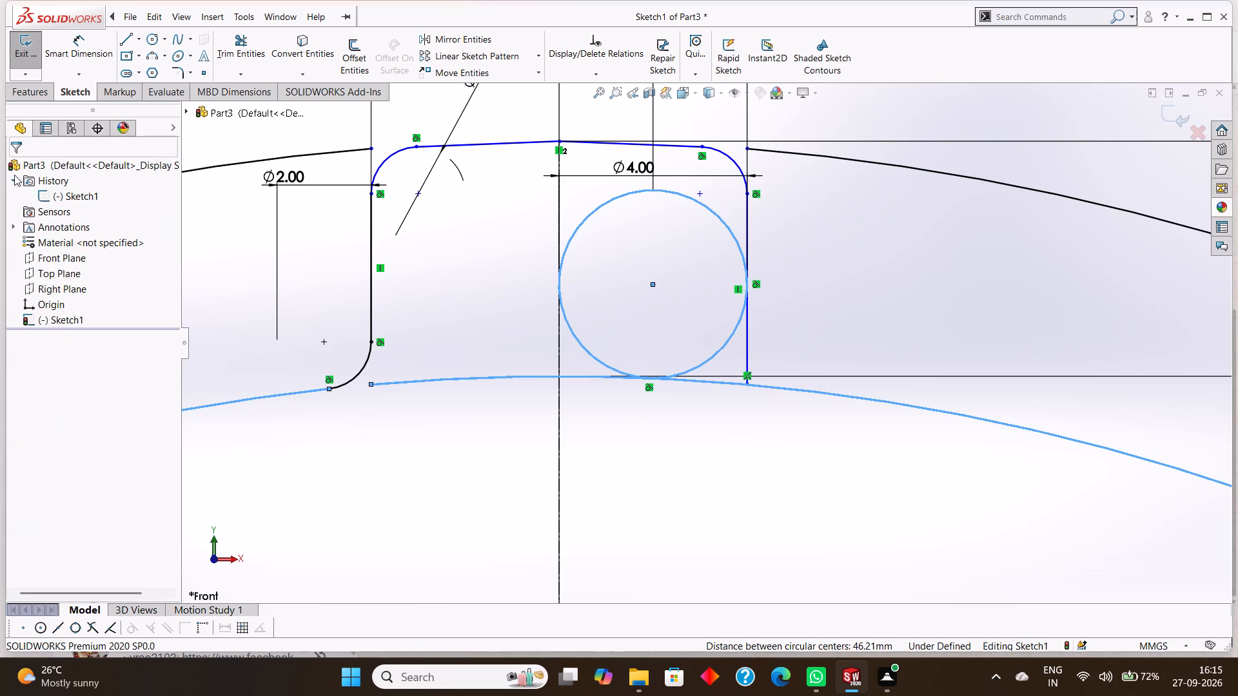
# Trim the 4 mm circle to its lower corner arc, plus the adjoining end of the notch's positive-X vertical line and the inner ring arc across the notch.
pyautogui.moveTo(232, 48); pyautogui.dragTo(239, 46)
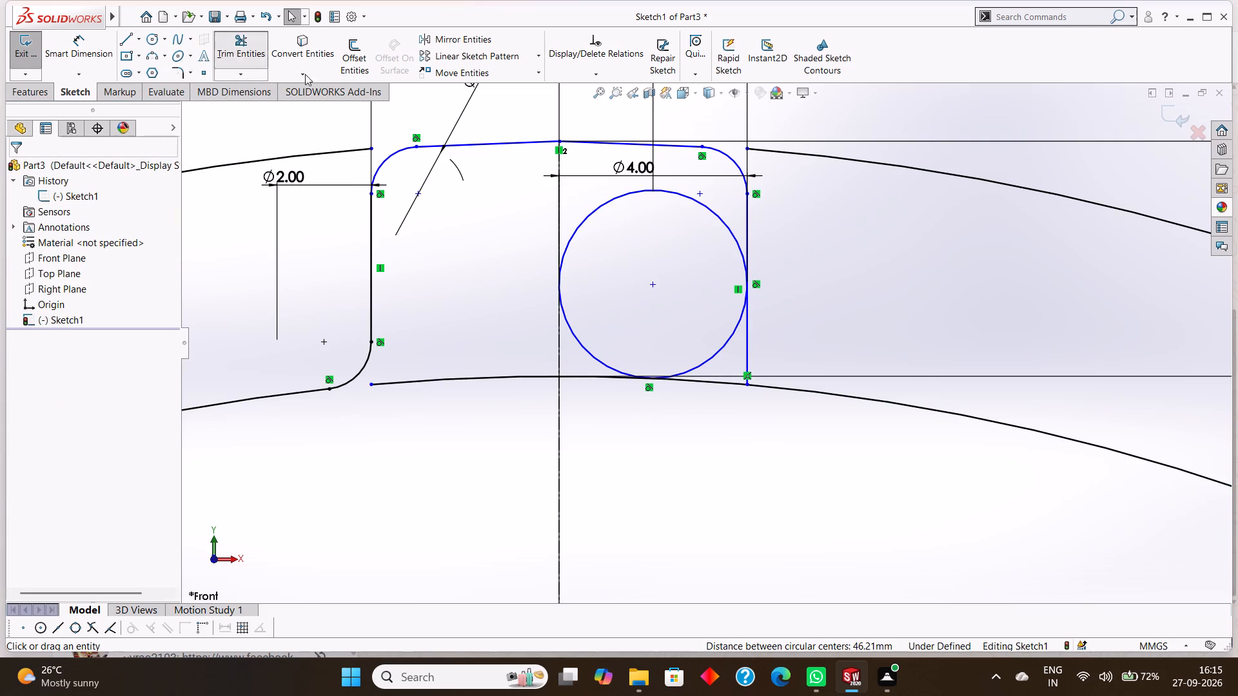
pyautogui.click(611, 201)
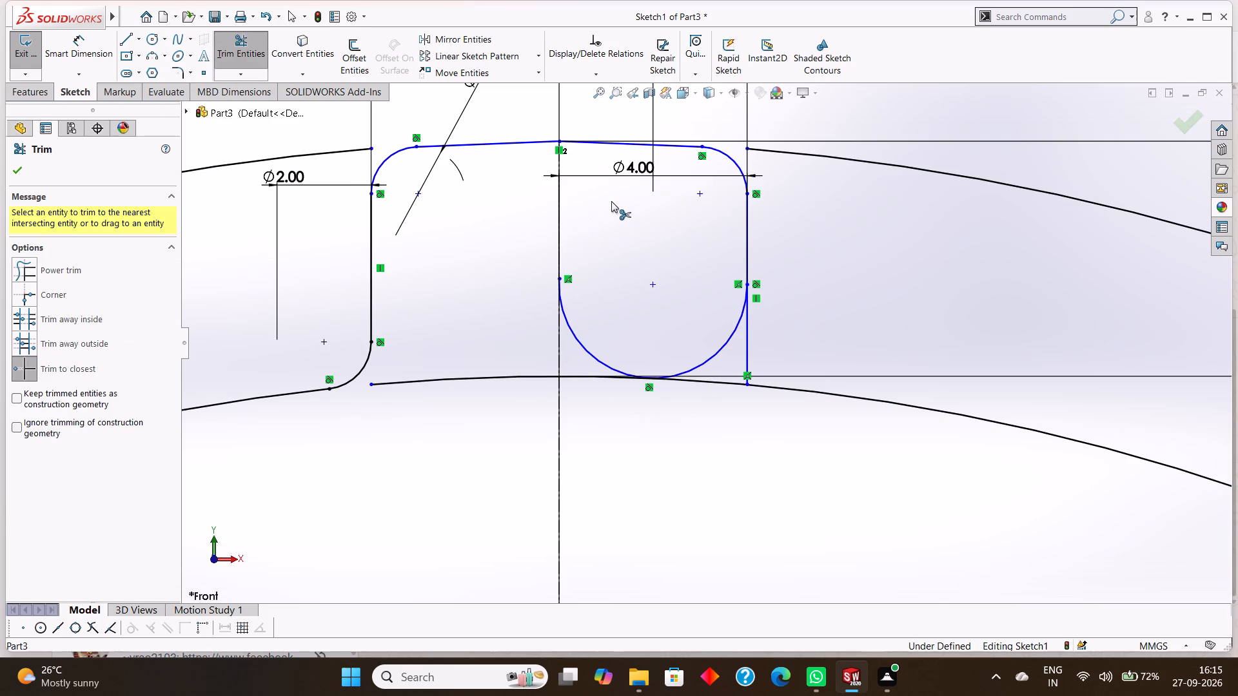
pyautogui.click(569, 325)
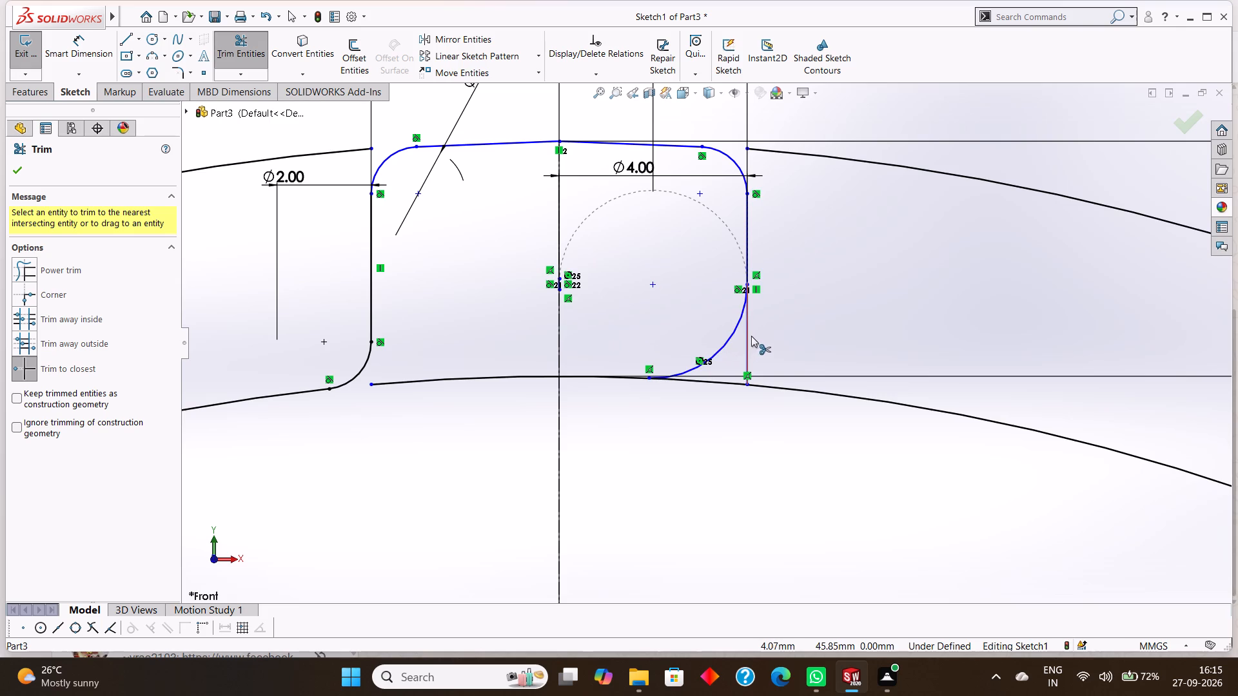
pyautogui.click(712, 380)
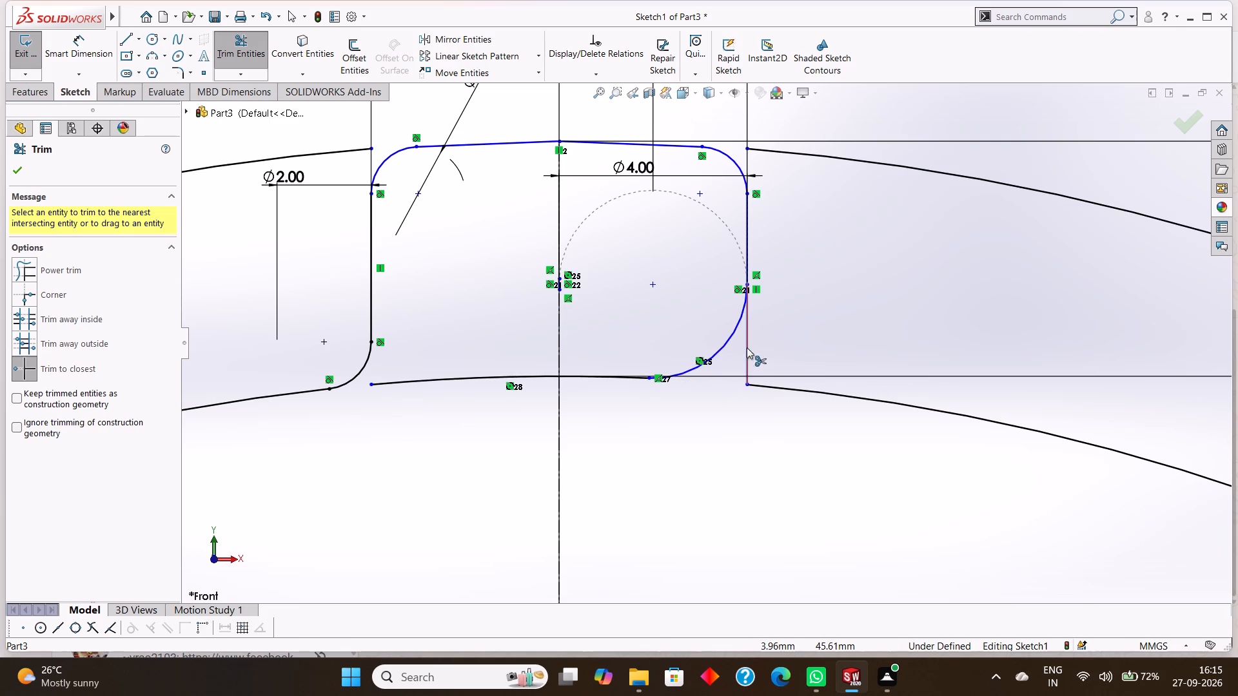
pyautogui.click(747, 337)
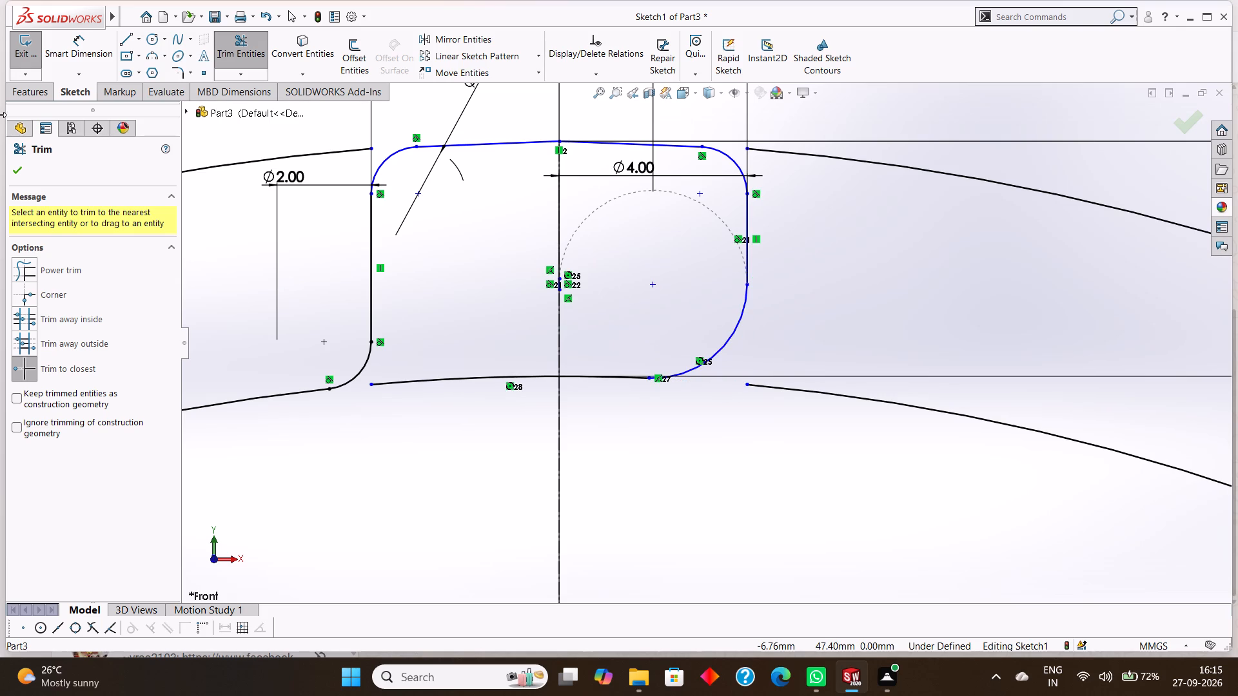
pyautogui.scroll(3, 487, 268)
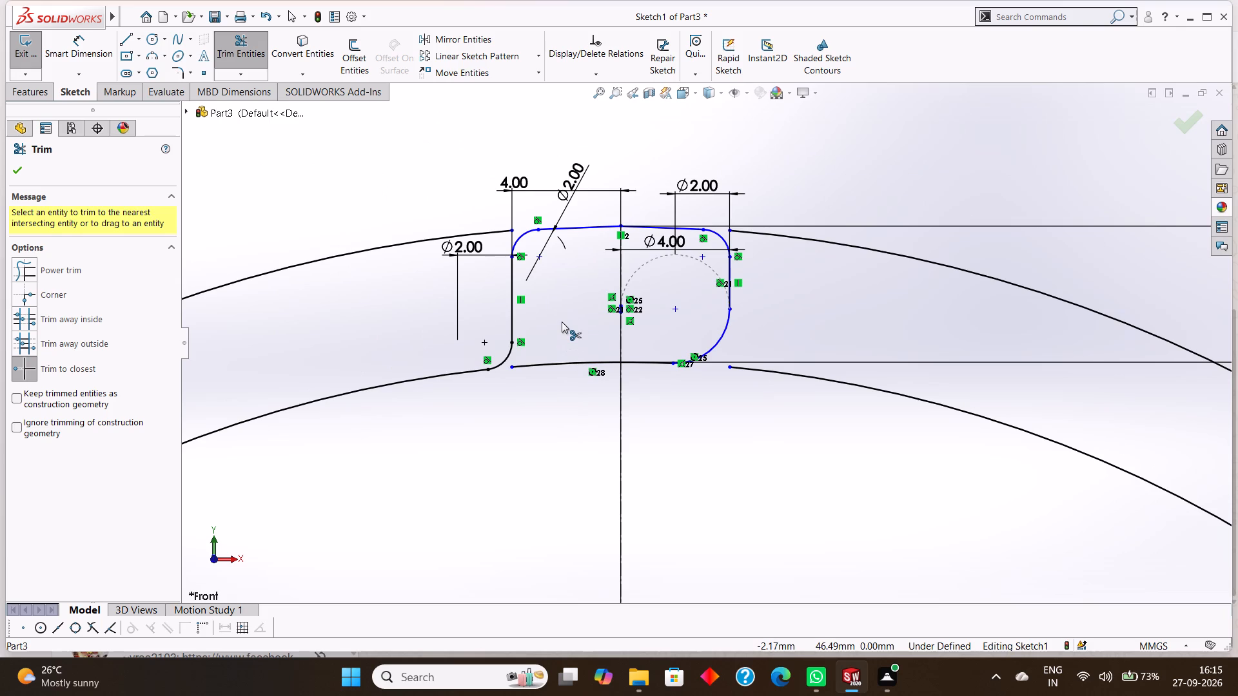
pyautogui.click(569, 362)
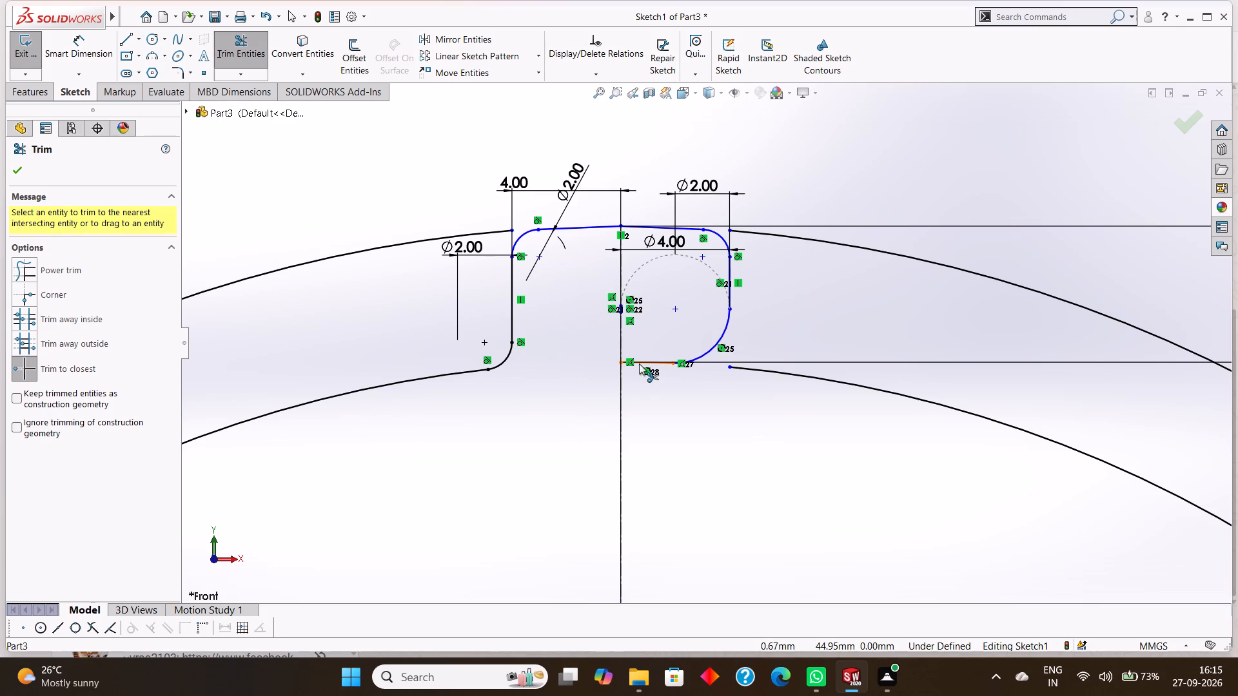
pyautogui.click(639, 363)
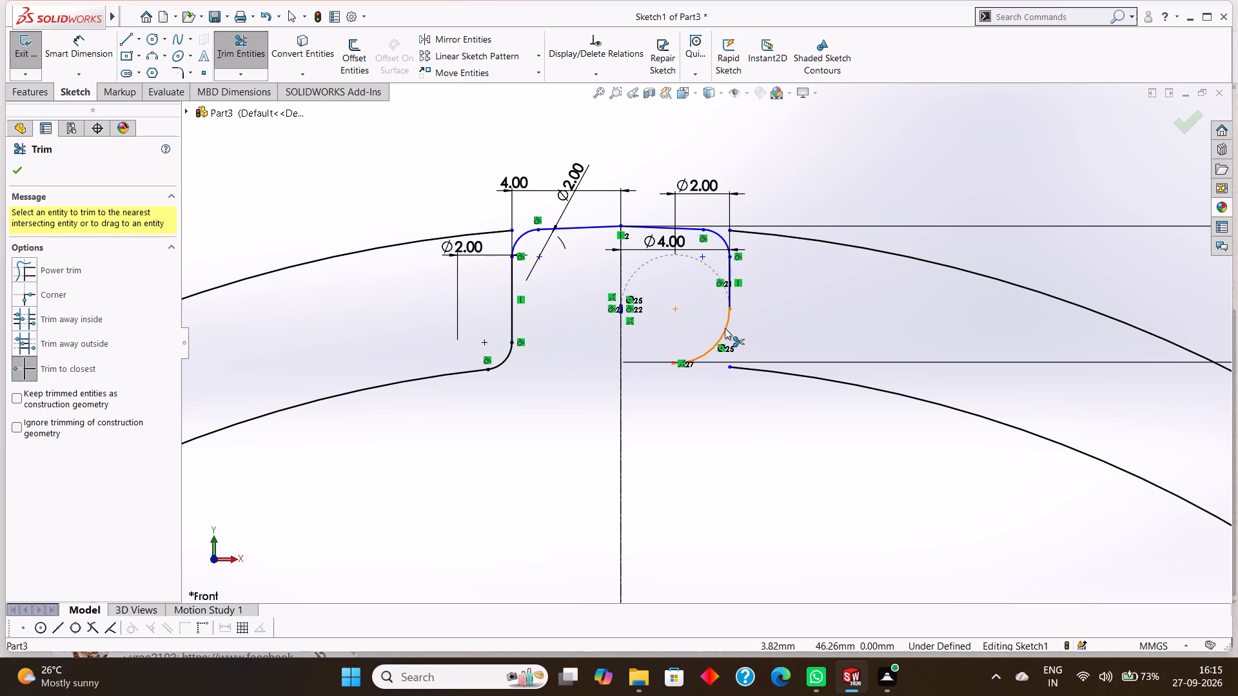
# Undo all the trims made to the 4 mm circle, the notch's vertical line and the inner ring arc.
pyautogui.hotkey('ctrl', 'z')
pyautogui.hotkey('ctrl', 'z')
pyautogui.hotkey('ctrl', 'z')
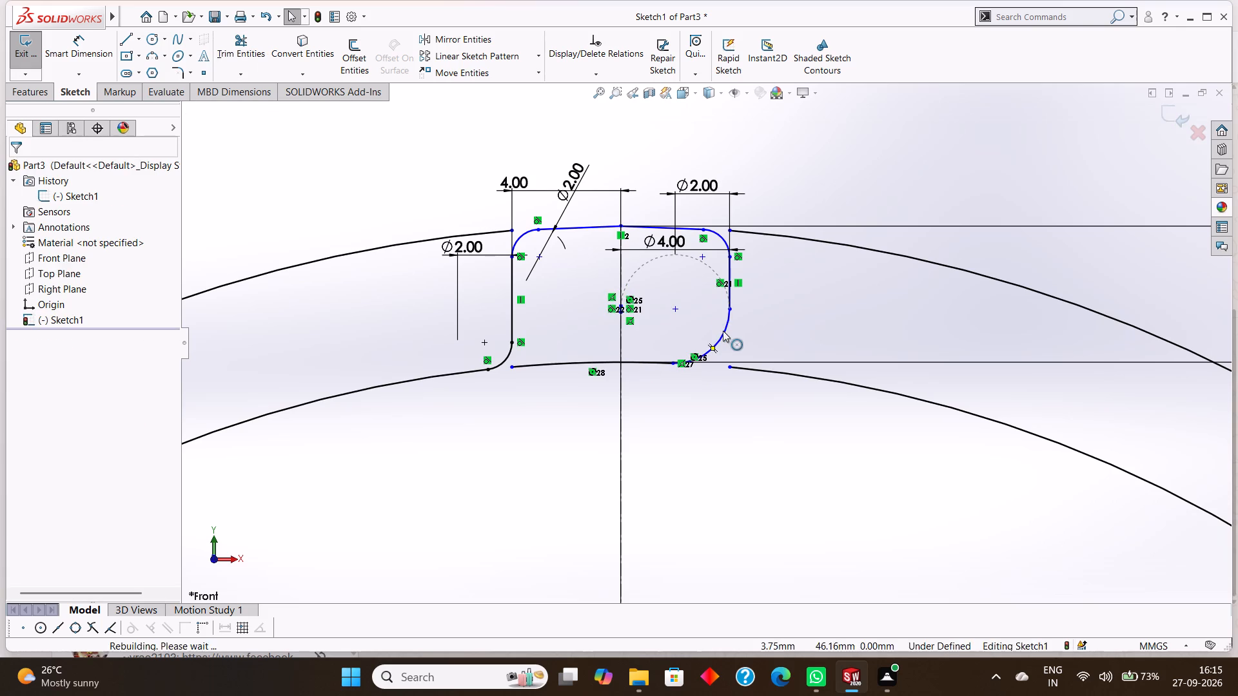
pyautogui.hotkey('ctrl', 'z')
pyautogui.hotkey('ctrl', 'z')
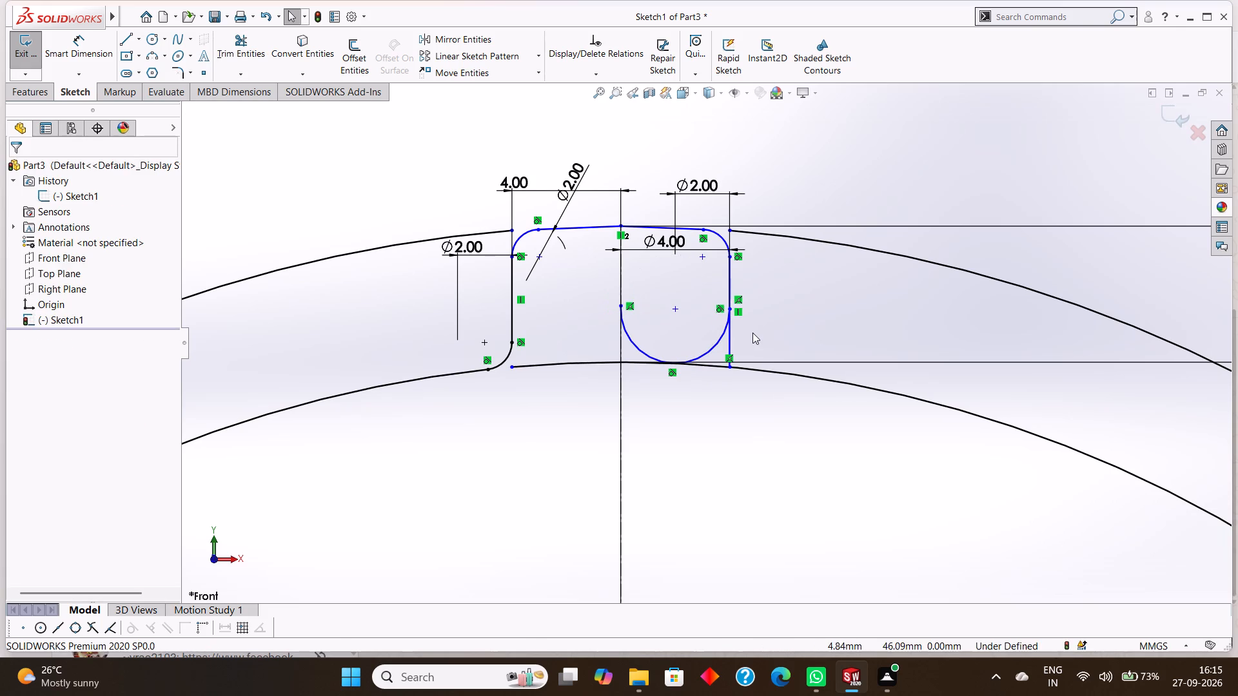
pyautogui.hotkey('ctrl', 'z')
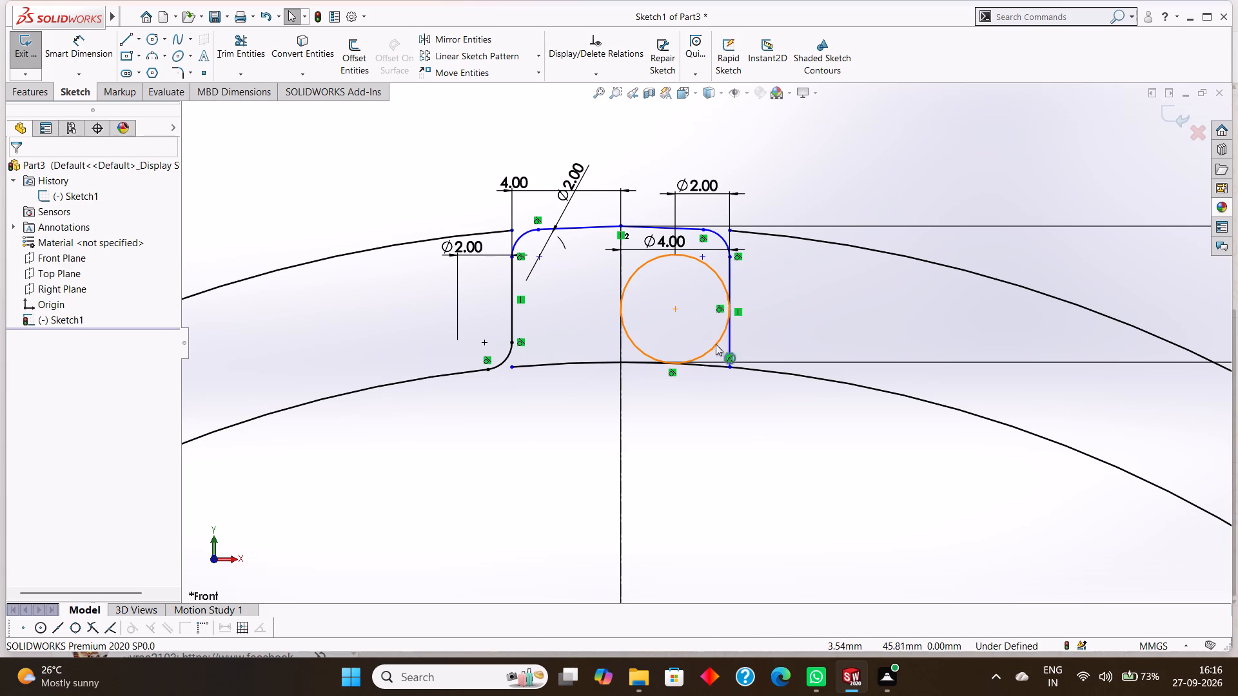
# Delete the 4 mm circle inside the notch together with its associated dimension.
pyautogui.rightClick(712, 345)
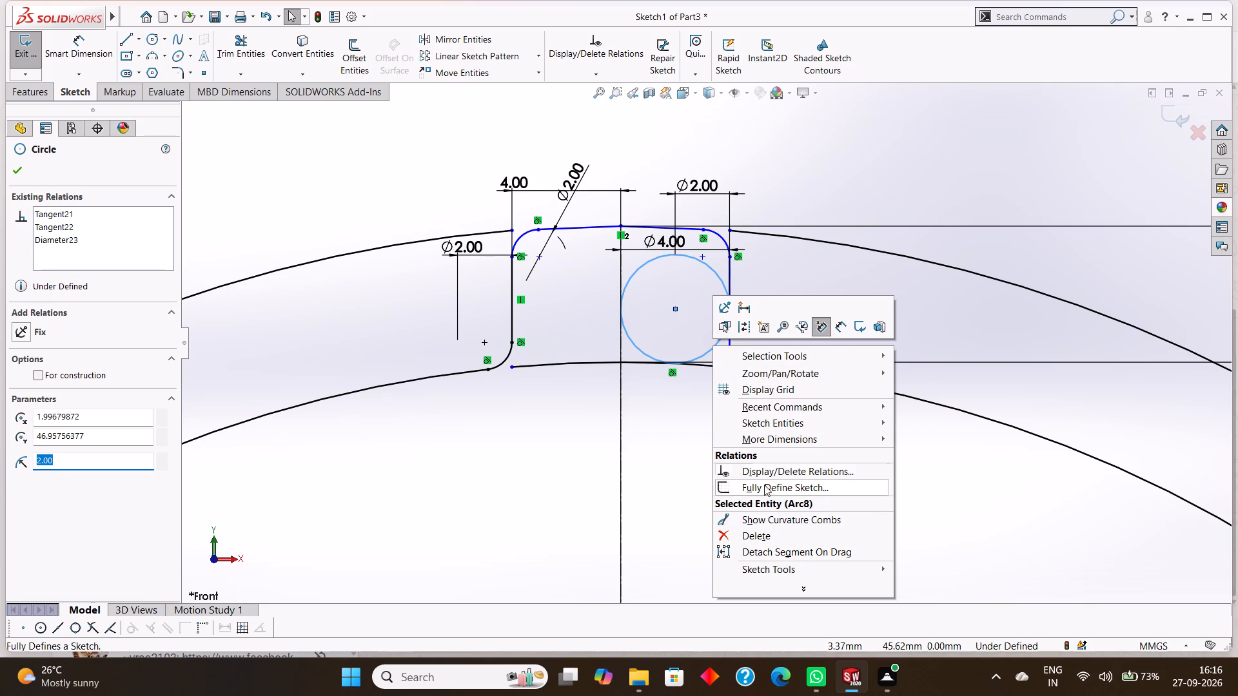
pyautogui.click(771, 537)
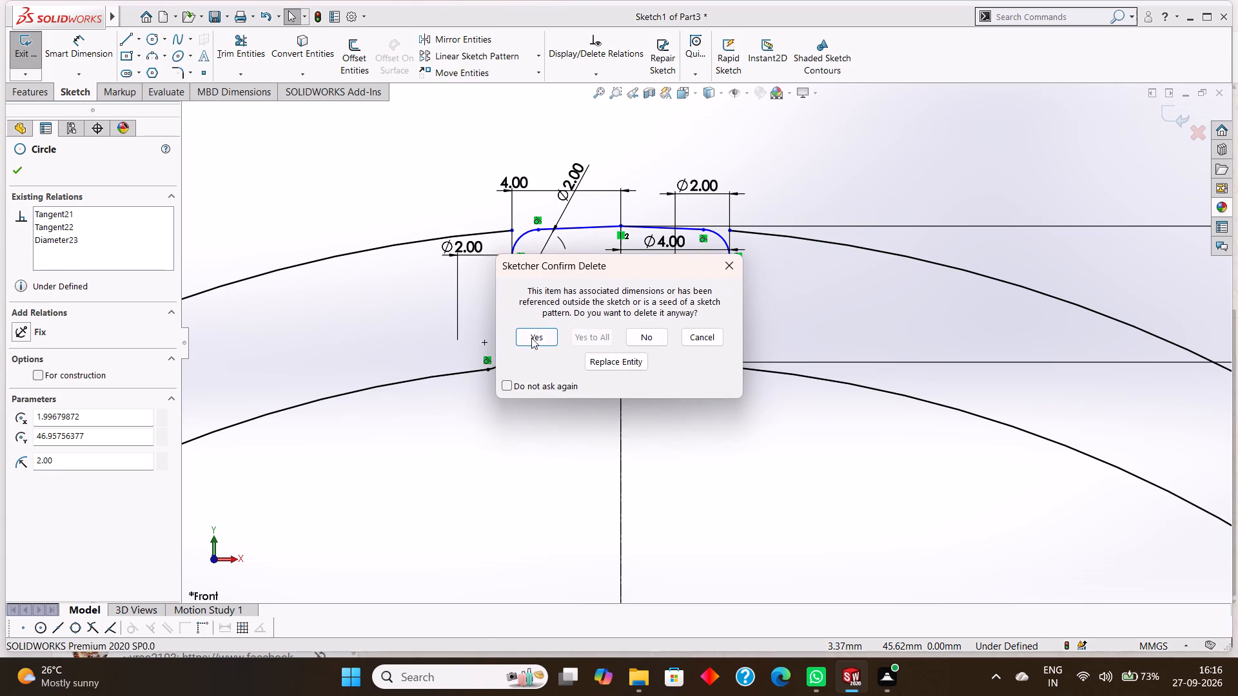
pyautogui.click(527, 341)
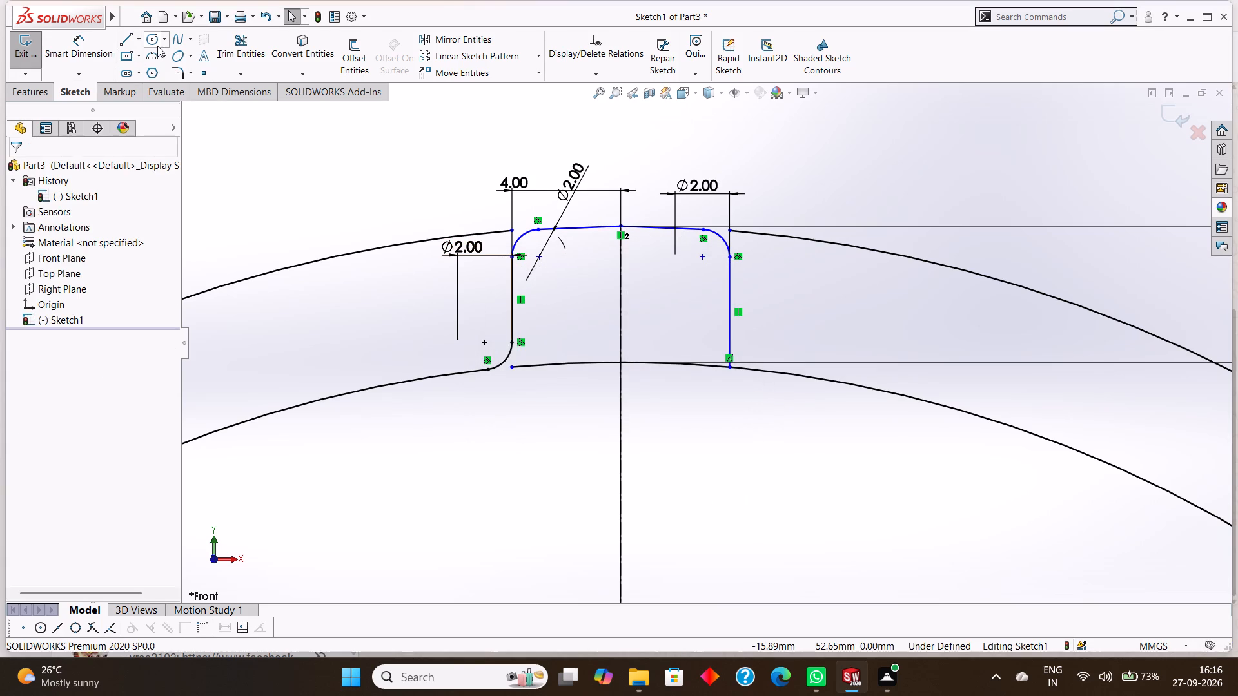
# Sketch a circle of 2 mm radius between the ring's arcs, just outside the notch's positive-X vertical line.
pyautogui.click(157, 43)
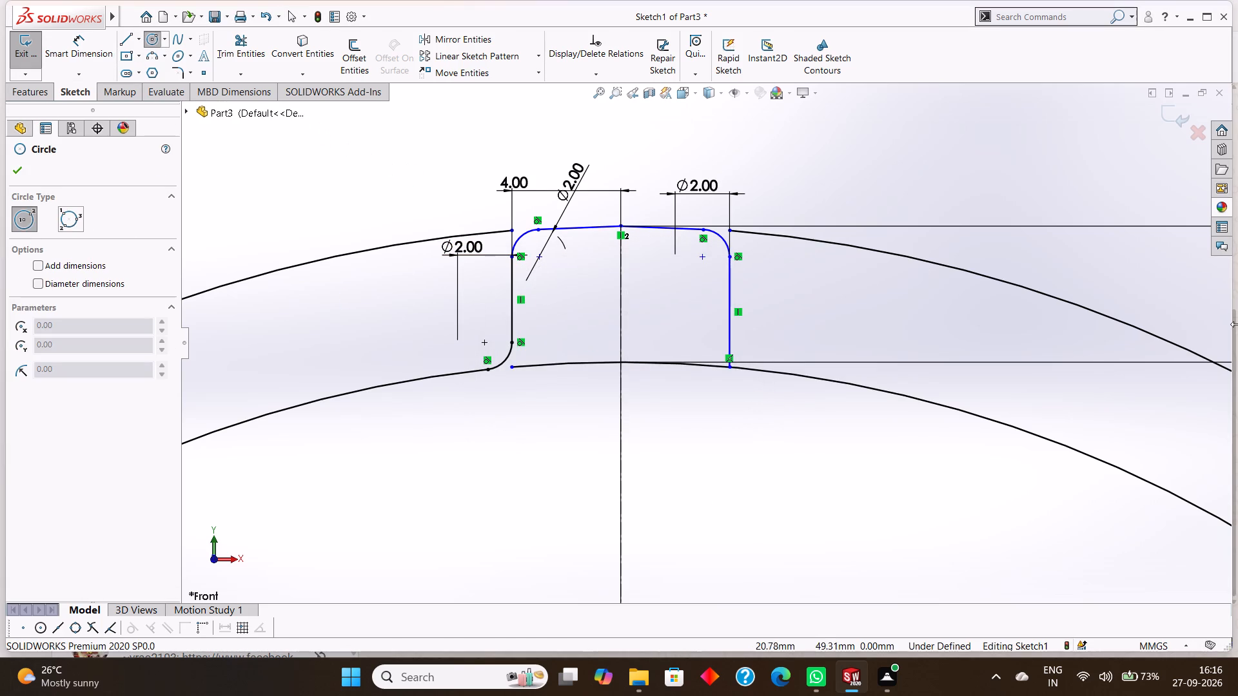
pyautogui.click(807, 314)
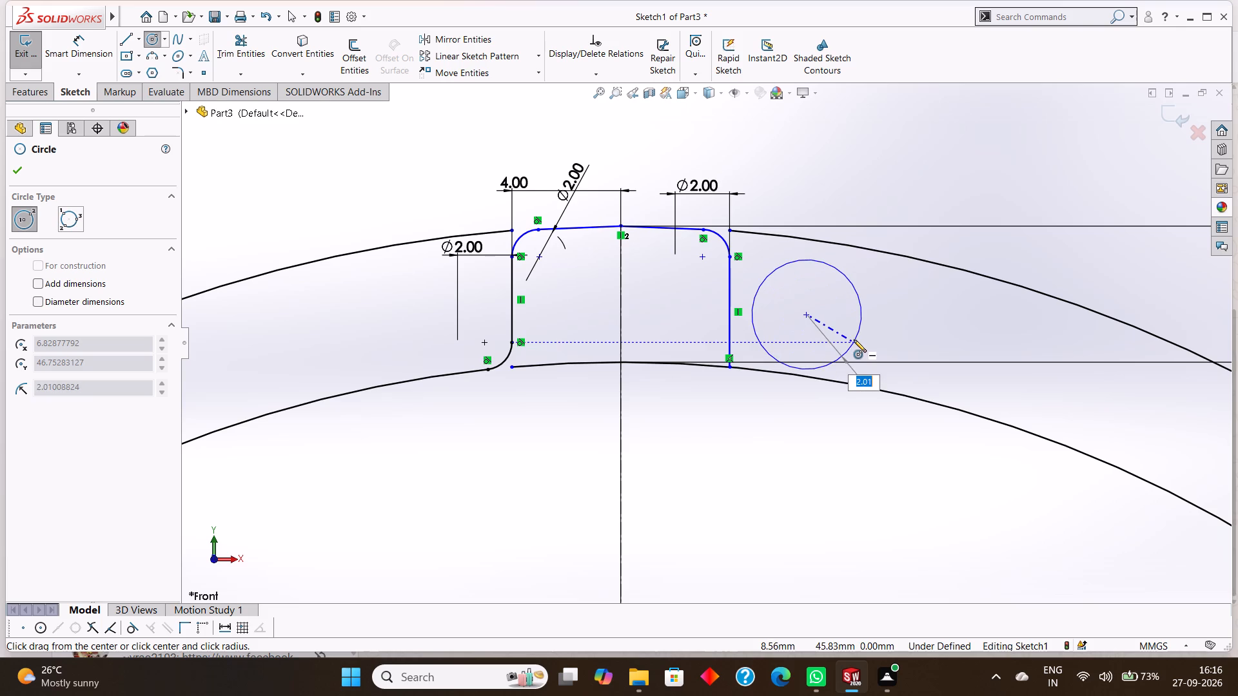
pyautogui.press('2')
pyautogui.press('Return')
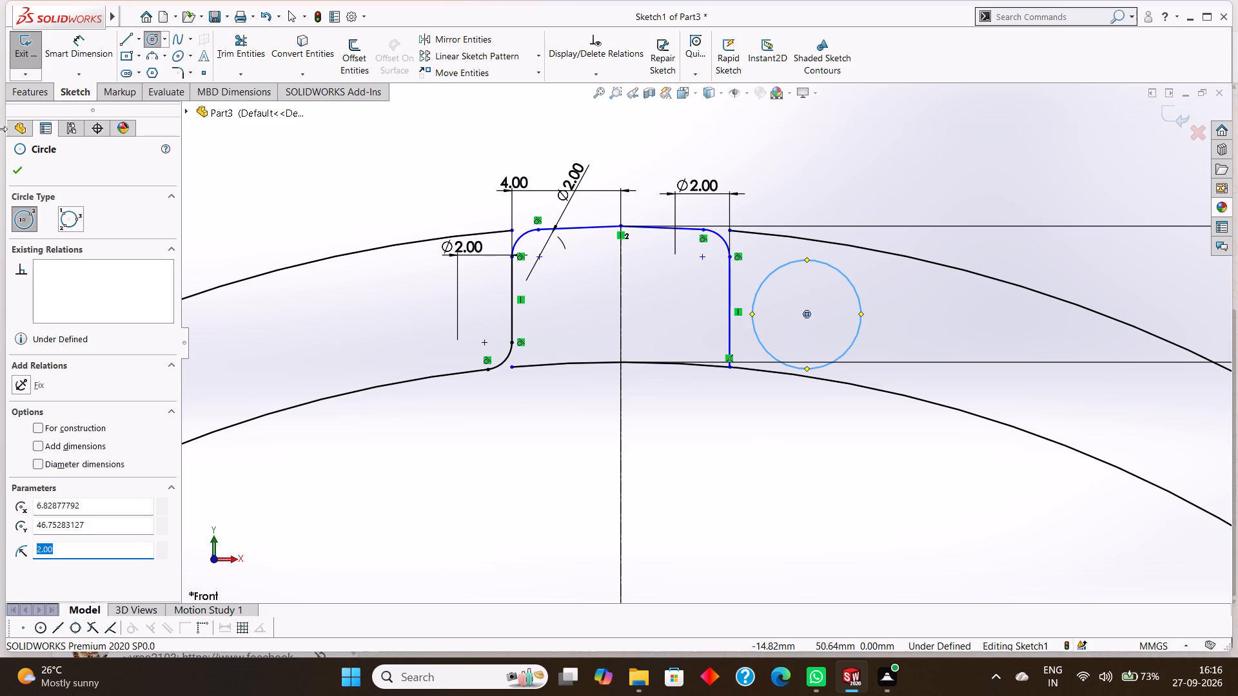
pyautogui.click(23, 173)
# Dimension the new circle's diameter at 4 mm.
pyautogui.click(64, 53)
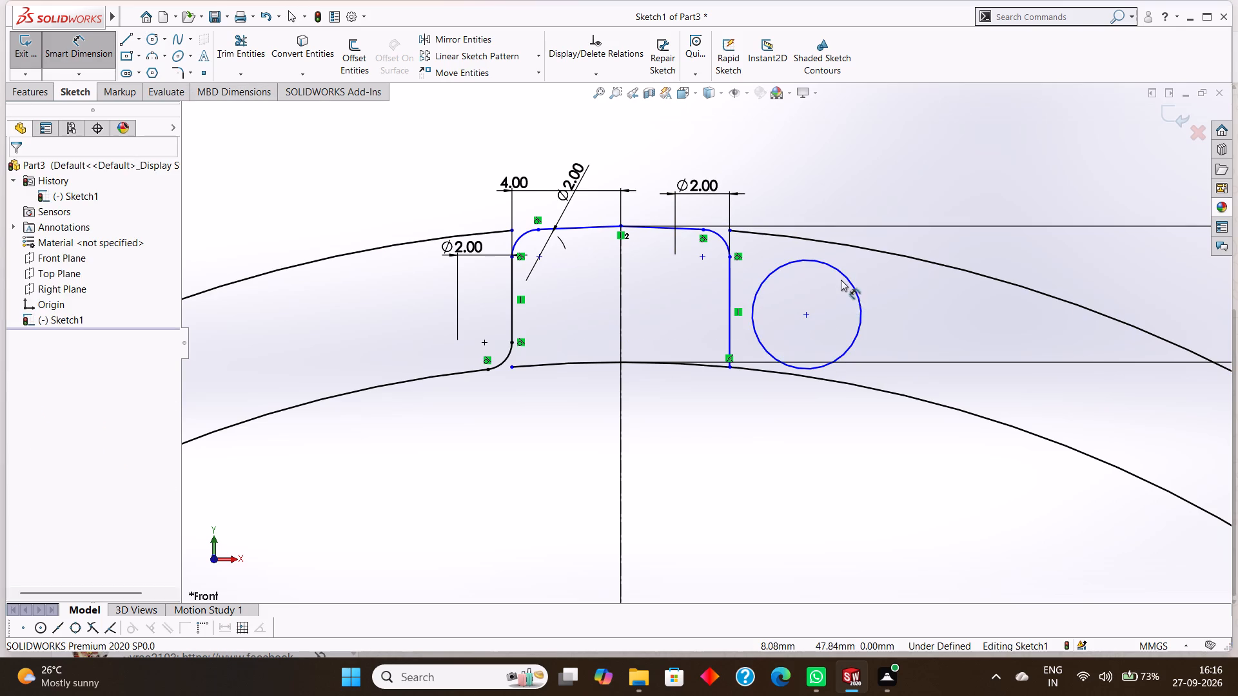
pyautogui.click(840, 274)
pyautogui.click(863, 196)
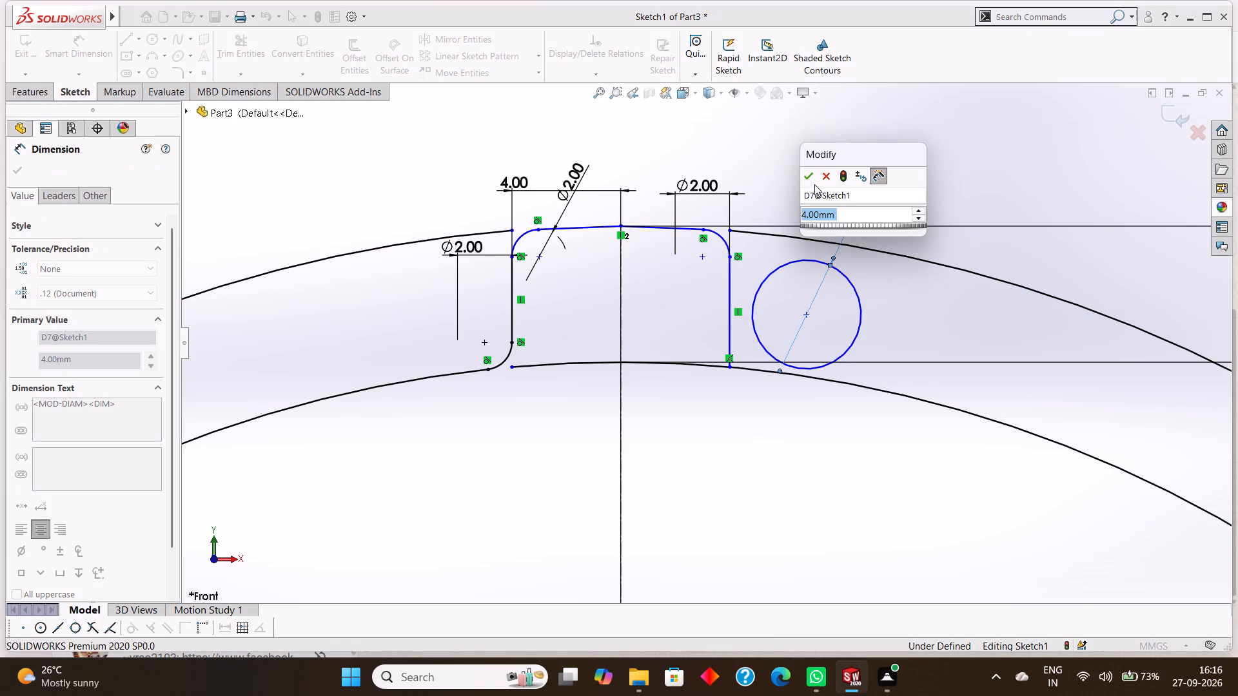
pyautogui.click(814, 175)
pyautogui.click(26, 176)
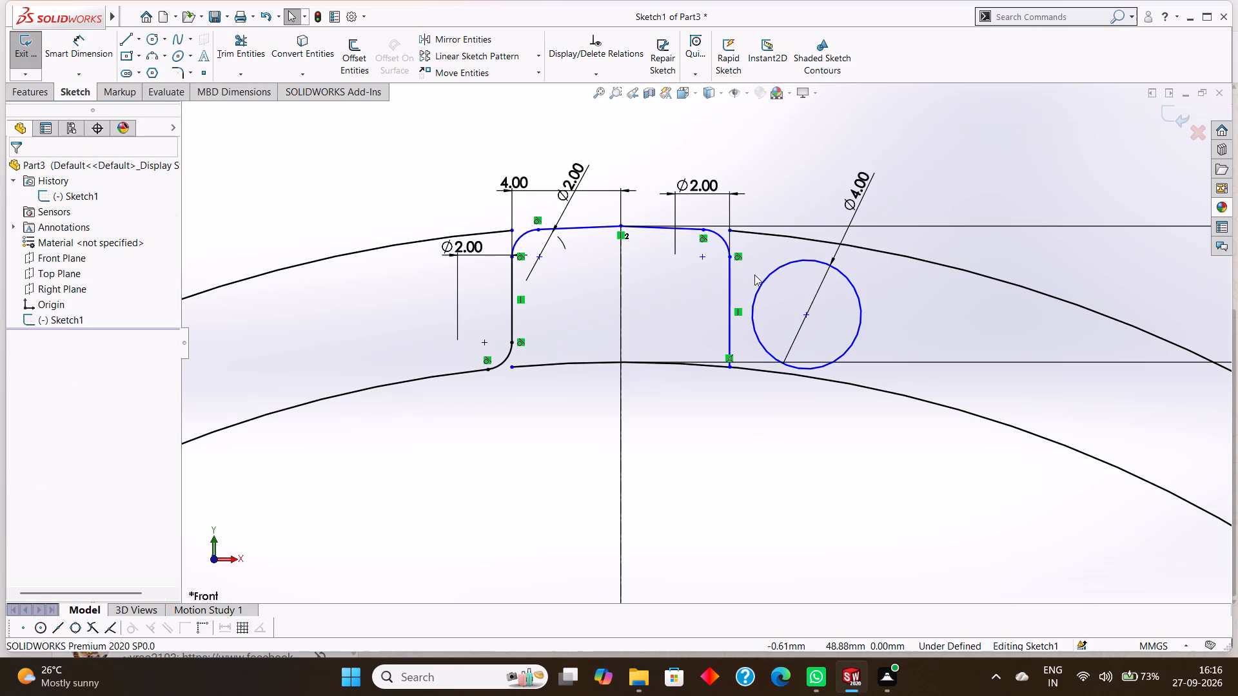
# Apply a tangent relation between the new 4 mm circle and the ring's inner arc.
pyautogui.click(777, 266)
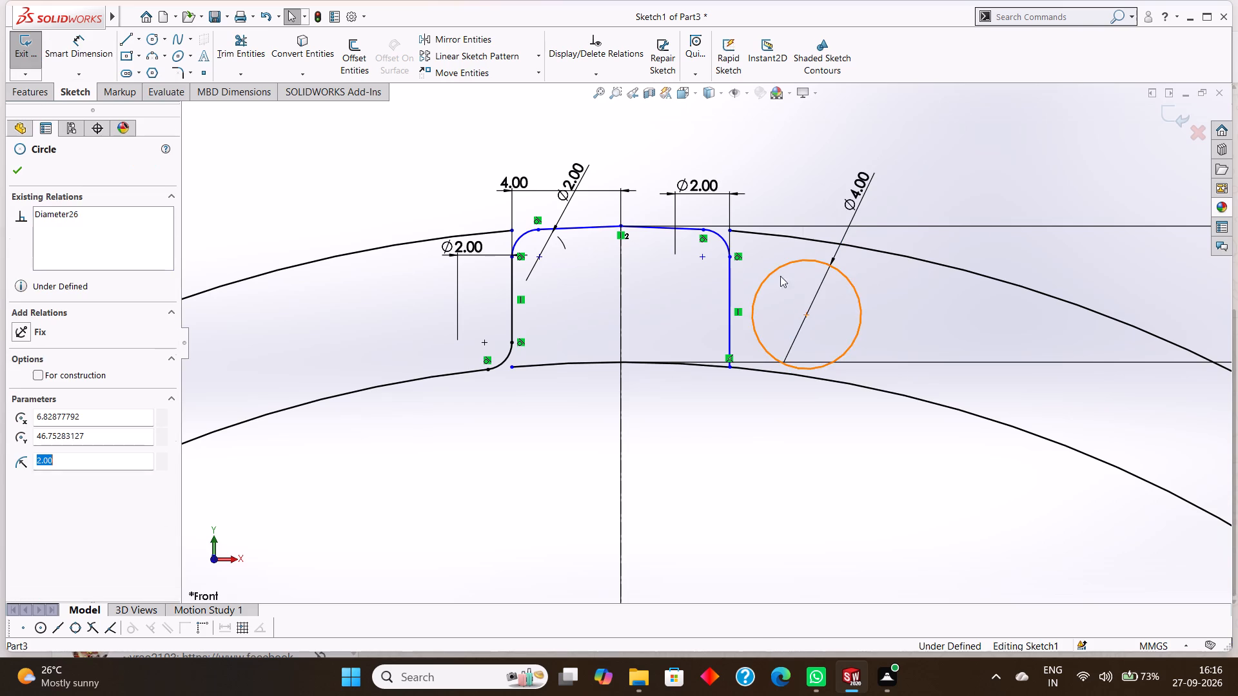
pyautogui.keyDown('ctrl'); pyautogui.click(812, 380); pyautogui.keyUp('ctrl')
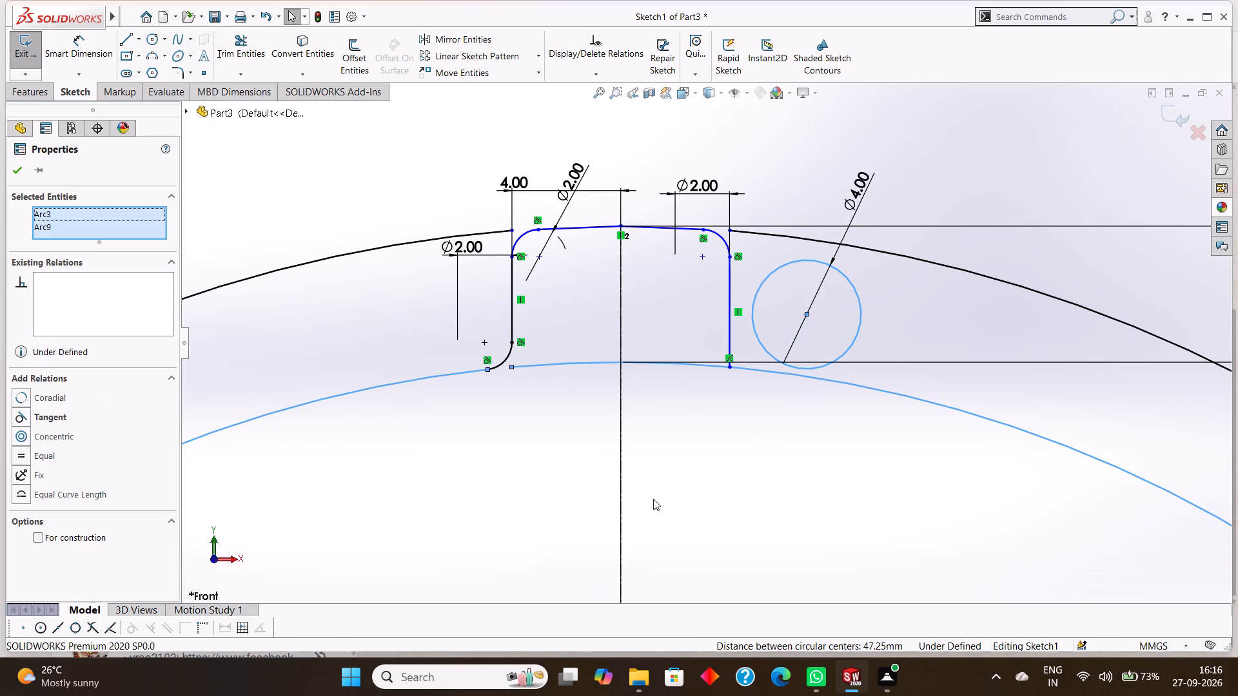
pyautogui.click(46, 415)
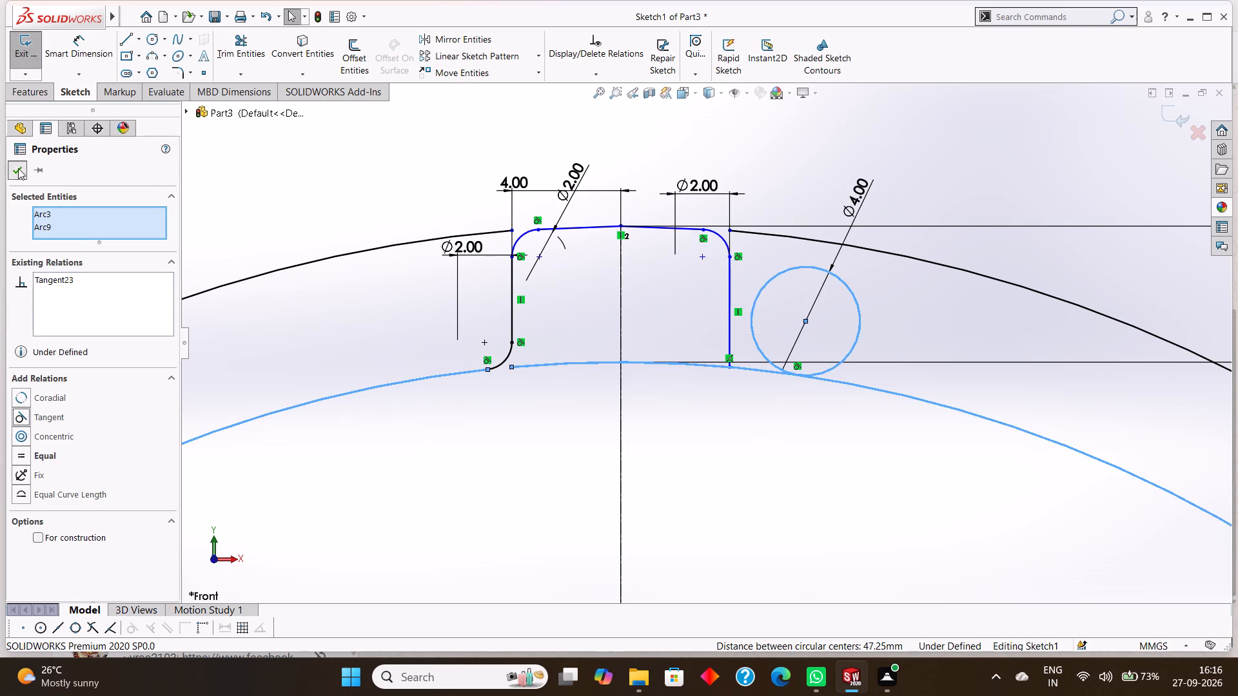
pyautogui.click(18, 168)
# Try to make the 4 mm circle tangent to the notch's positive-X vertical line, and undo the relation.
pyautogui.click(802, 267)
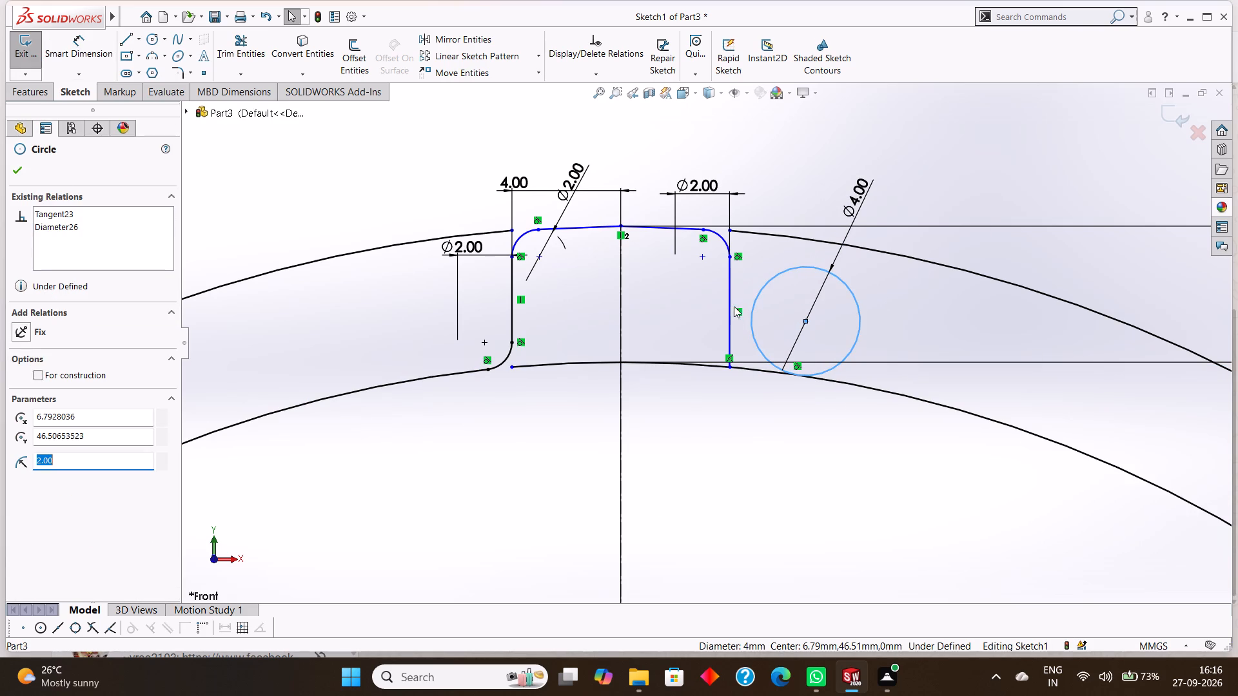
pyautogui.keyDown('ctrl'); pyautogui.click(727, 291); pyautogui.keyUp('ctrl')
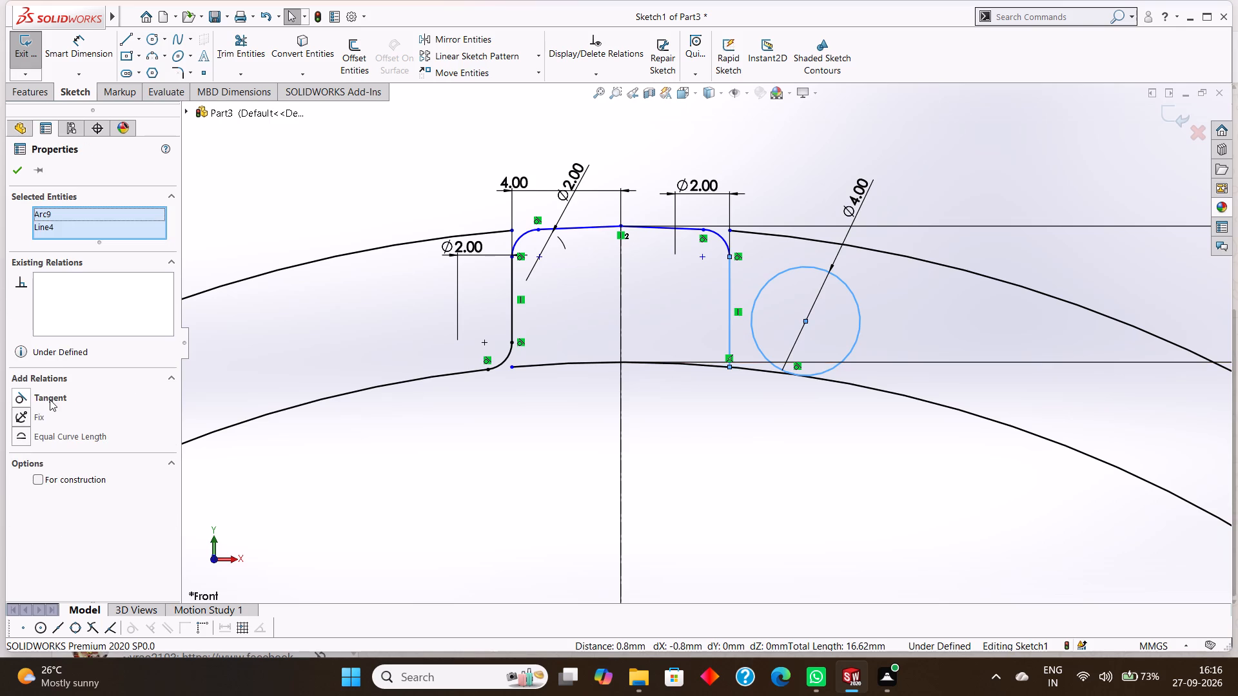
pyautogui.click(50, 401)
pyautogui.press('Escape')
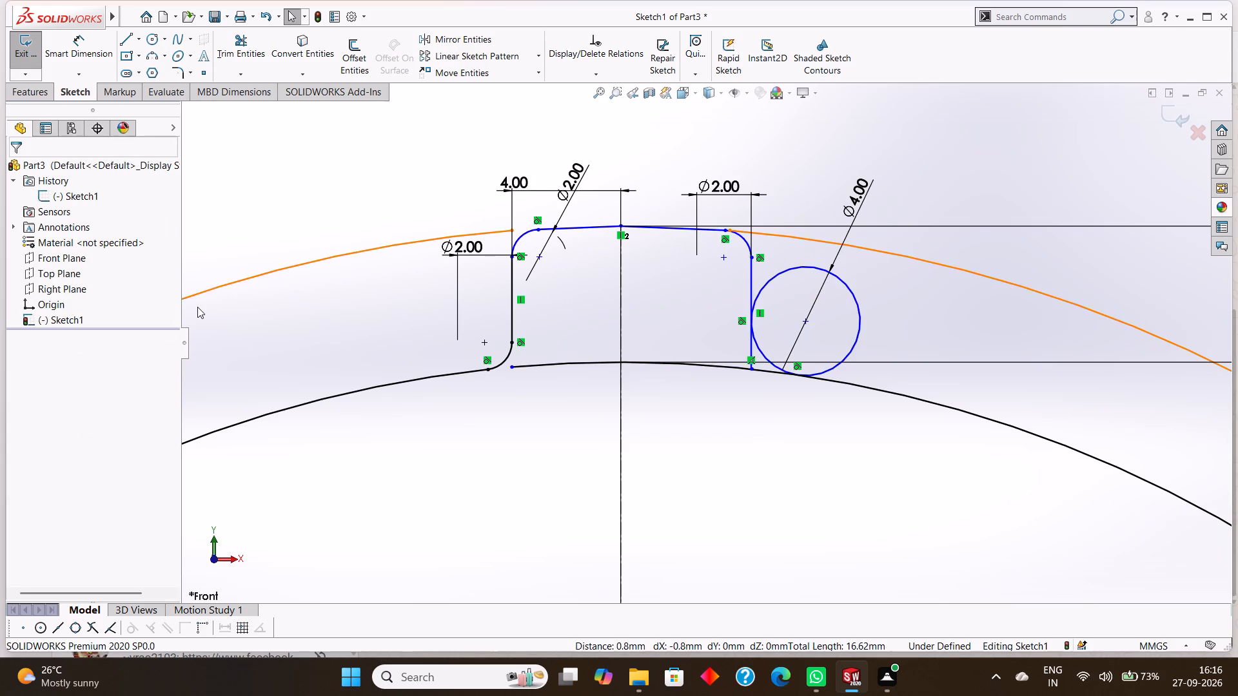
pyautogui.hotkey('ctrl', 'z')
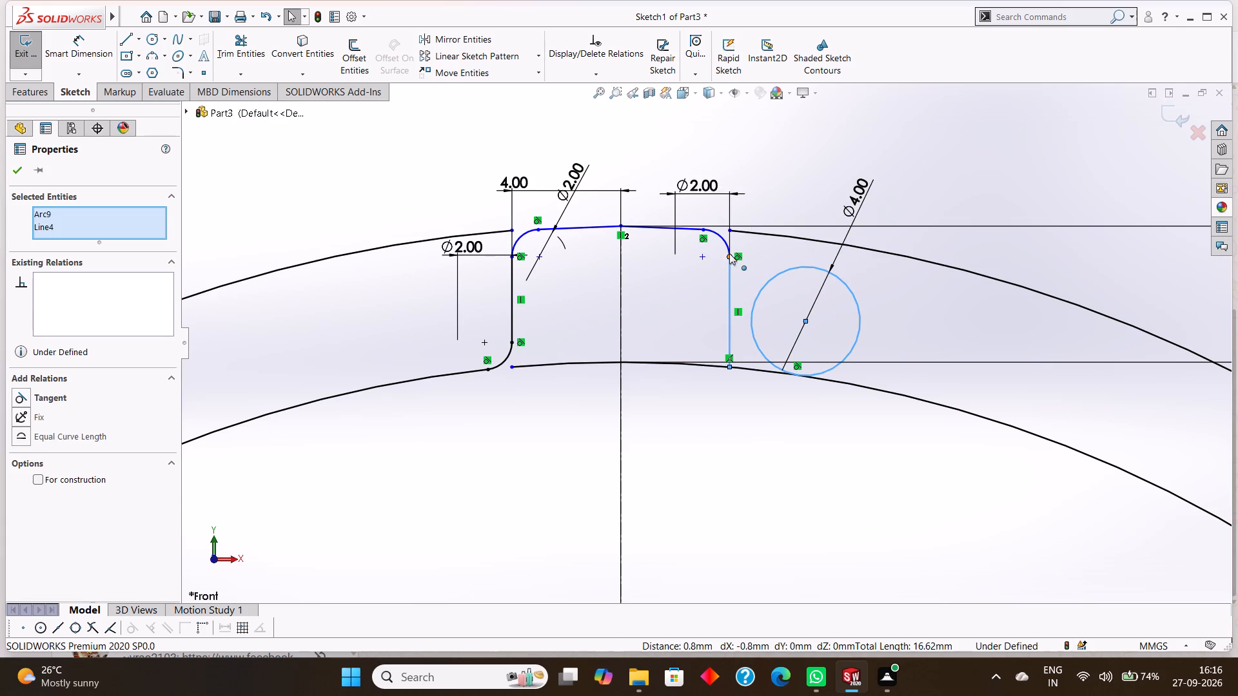
# Dimension the horizontal distance from the origin to the lower endpoint of the notch's positive-X vertical line, placing the dimension above the ring.
pyautogui.scroll(2, 729, 253)
pyautogui.scroll(4, 830, 388)
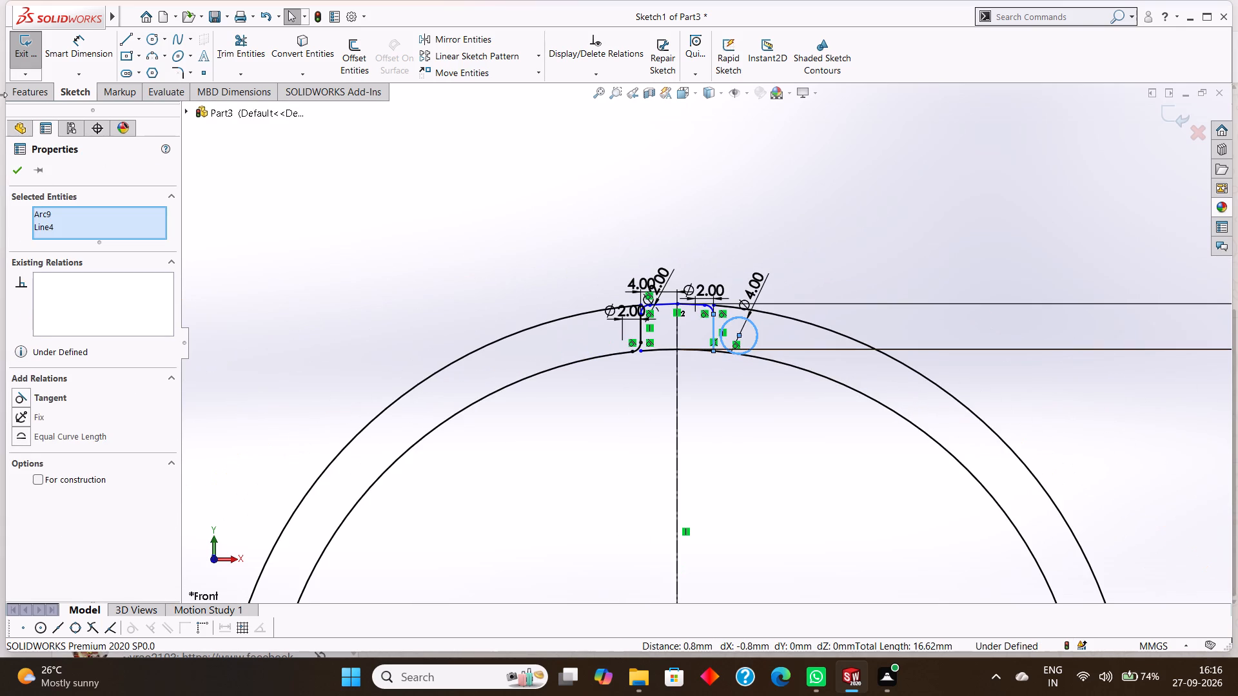
pyautogui.click(90, 32)
pyautogui.scroll(3, 992, 410)
pyautogui.scroll(2, 758, 586)
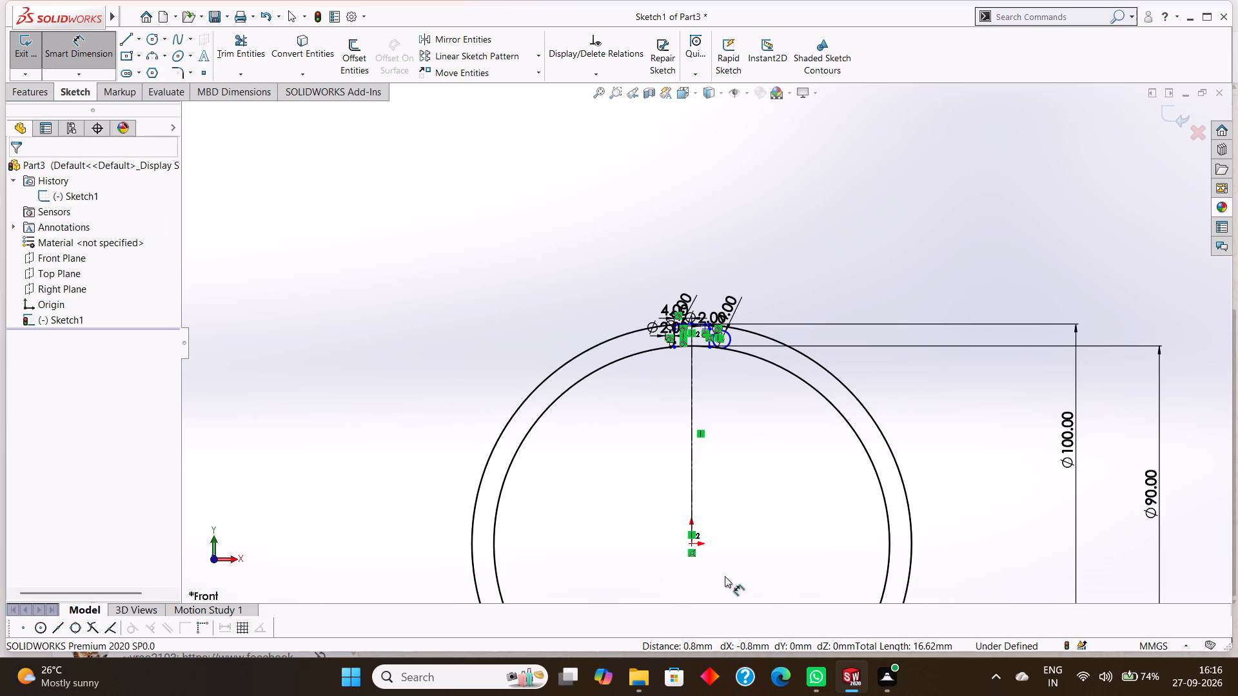
pyautogui.click(691, 512)
pyautogui.scroll(-5, 709, 371)
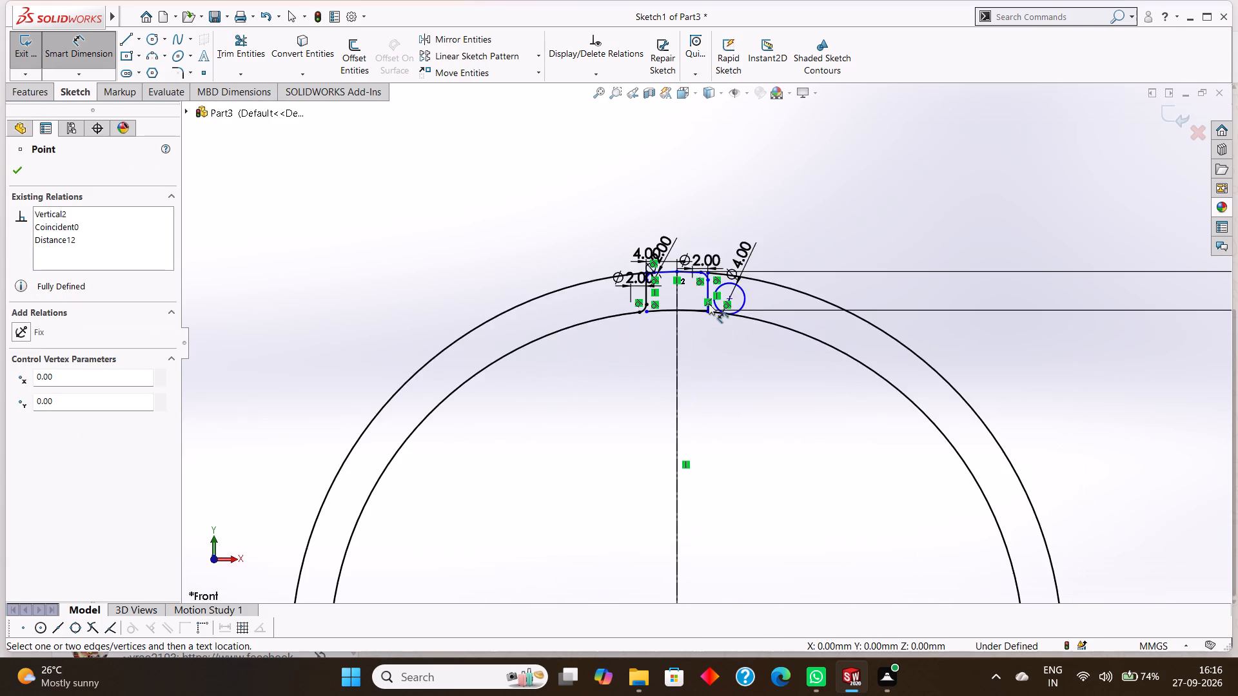
pyautogui.scroll(-2, 707, 292)
pyautogui.click(706, 304)
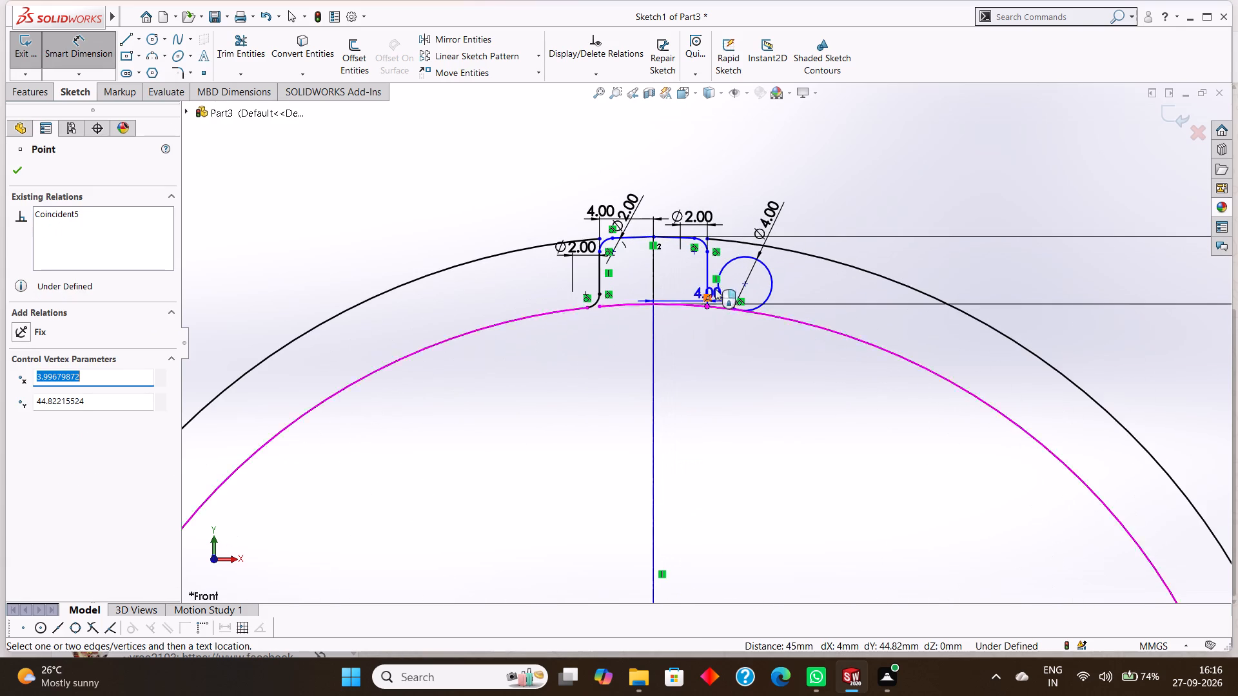
pyautogui.click(689, 148)
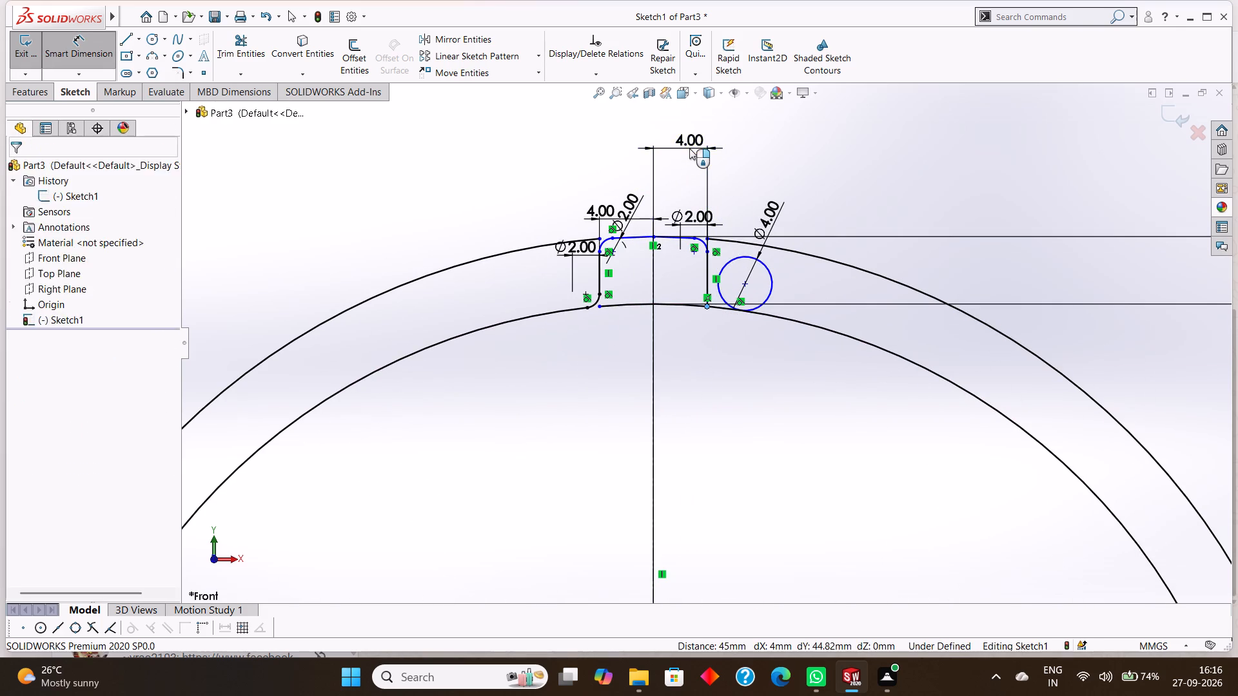
pyautogui.click(632, 130)
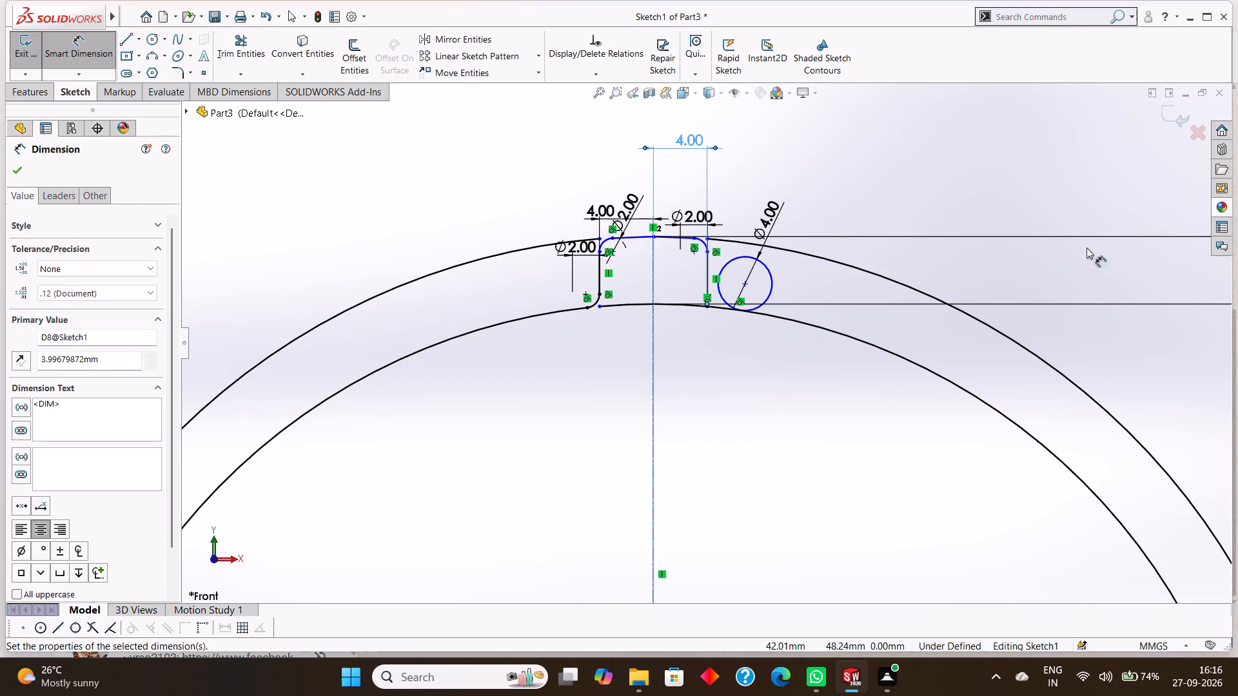
pyautogui.click(19, 165)
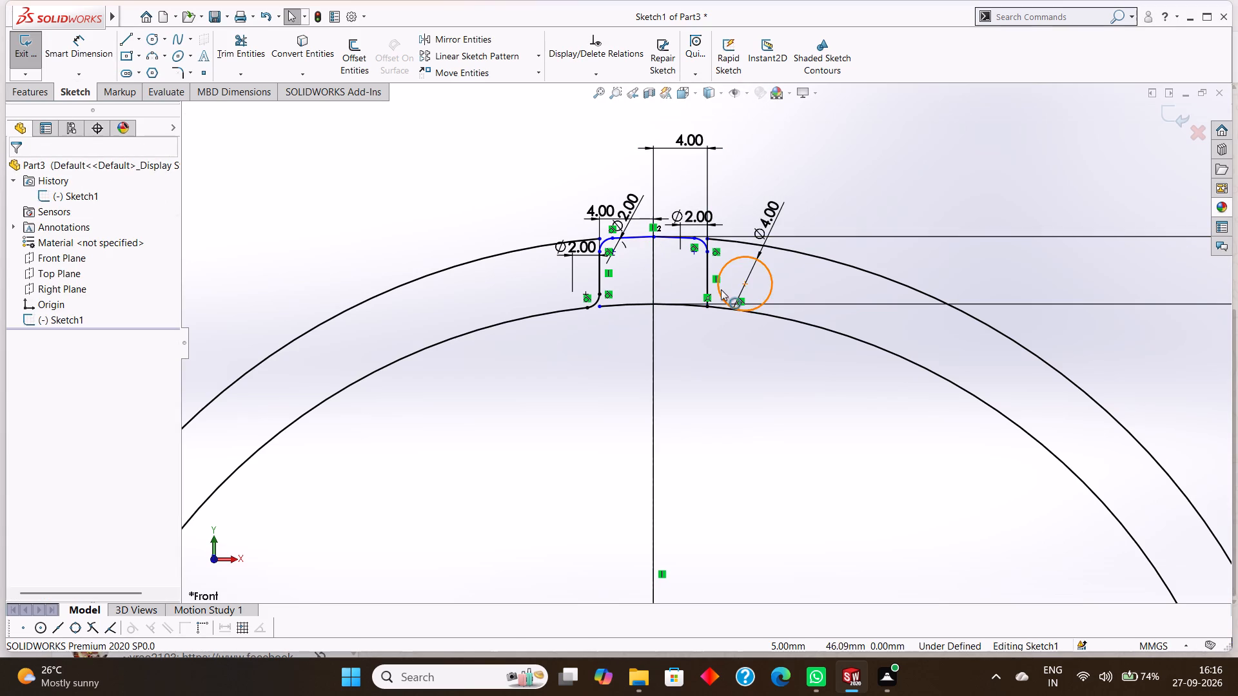
pyautogui.scroll(-2, 721, 291)
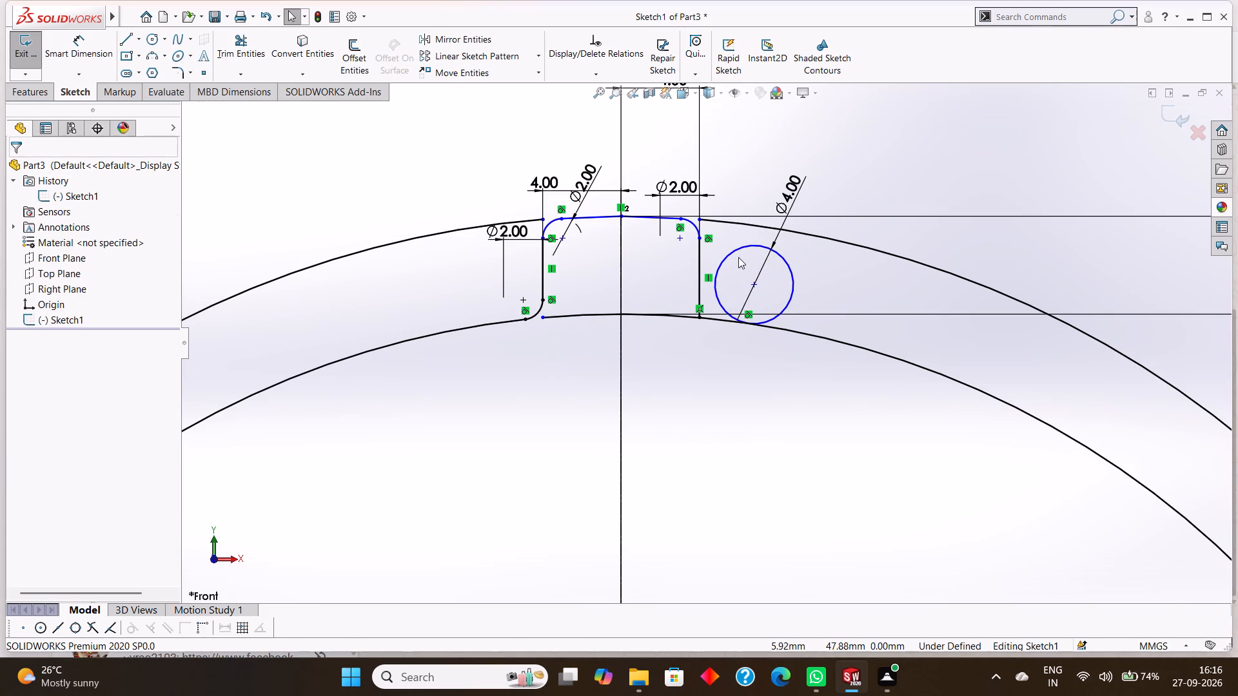
# Apply a tangent relation between the 4 mm circle and the notch's positive-X vertical line.
pyautogui.click(743, 251)
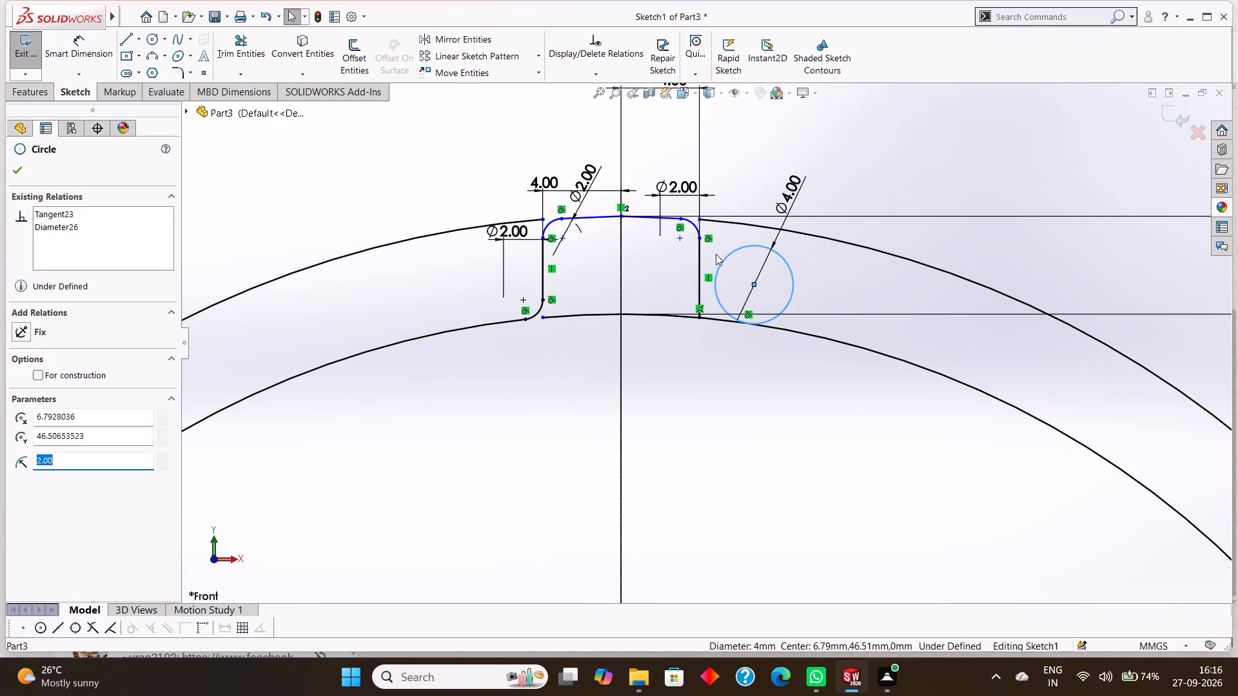
pyautogui.keyDown('ctrl'); pyautogui.click(696, 258); pyautogui.keyUp('ctrl')
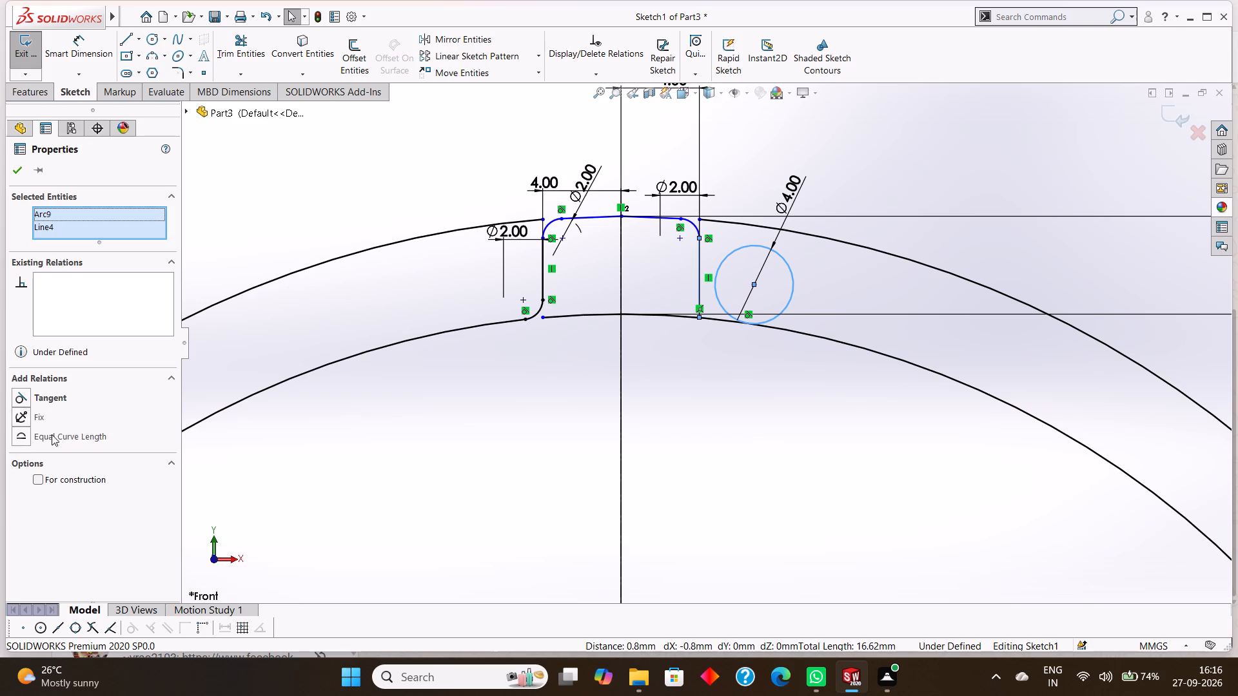
pyautogui.click(62, 401)
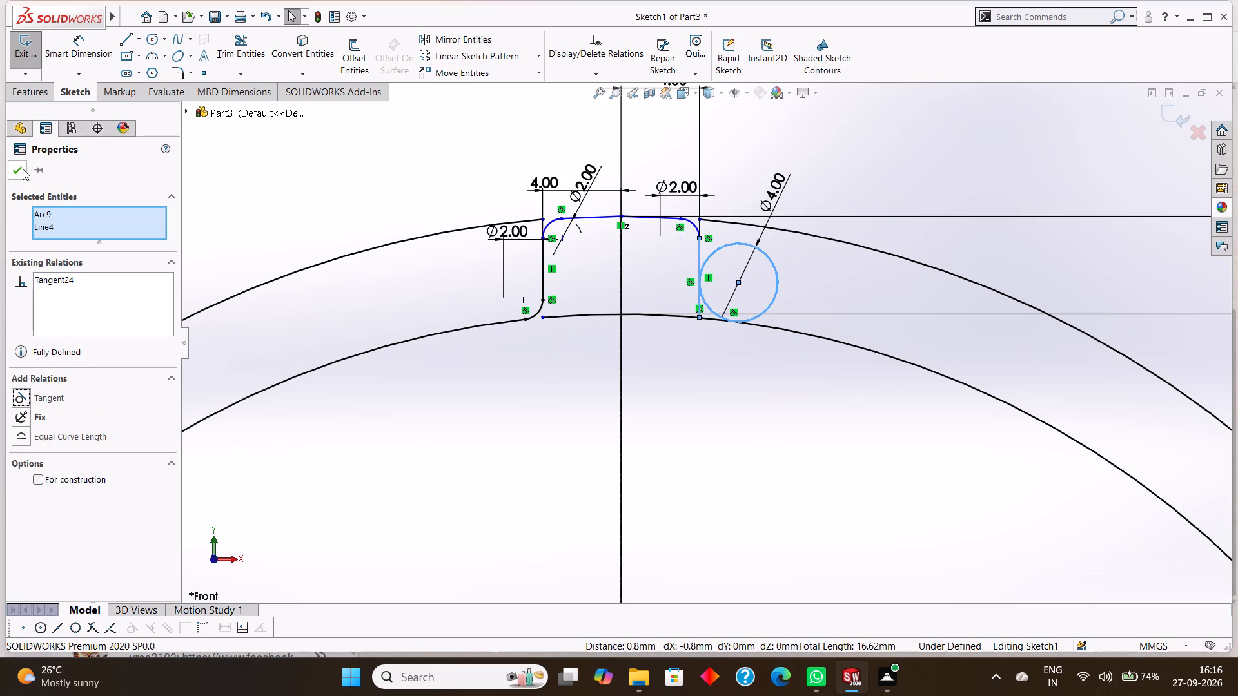
pyautogui.click(23, 169)
# Trim the 4 mm circle to its corner arc, along with the inner-arc and vertical-line stubs beyond its tangent points.
pyautogui.click(226, 50)
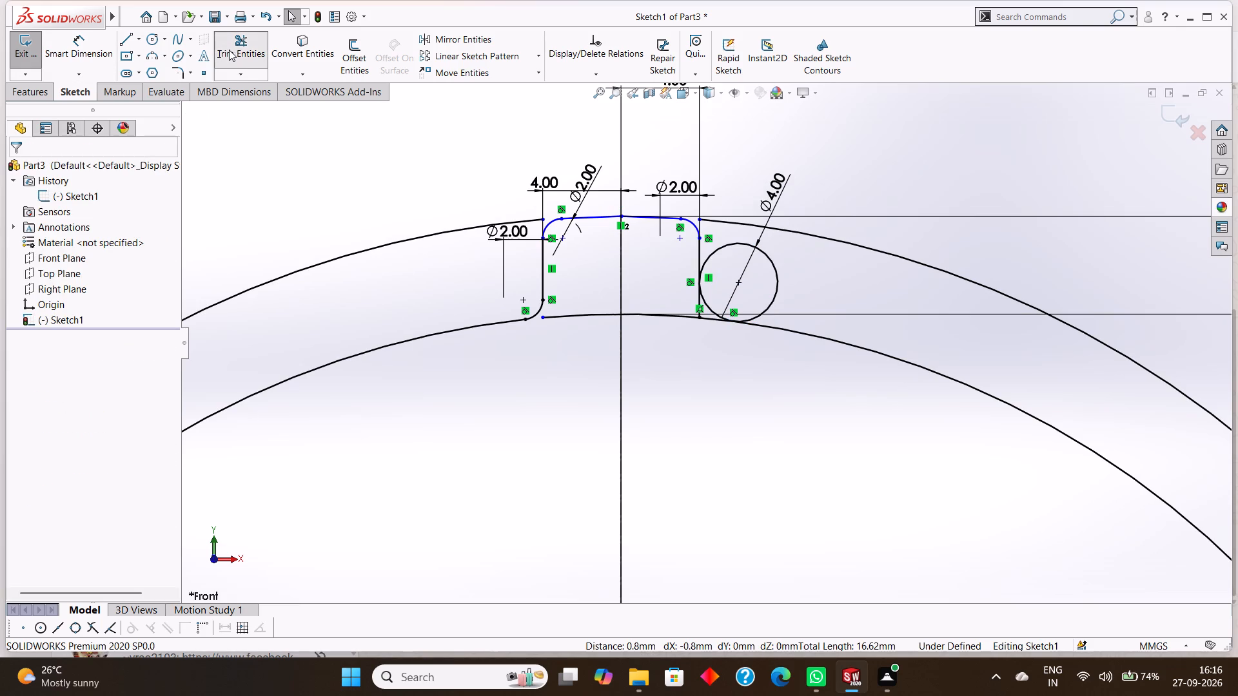
pyautogui.click(767, 253)
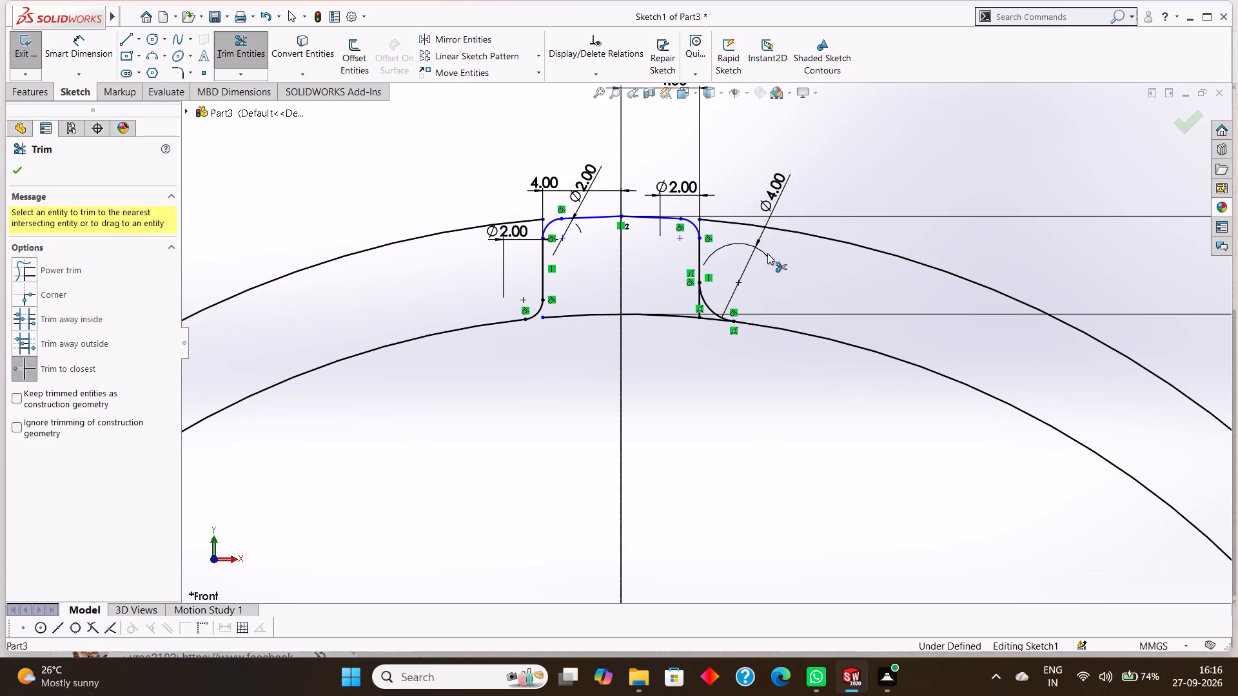
pyautogui.scroll(-4, 738, 330)
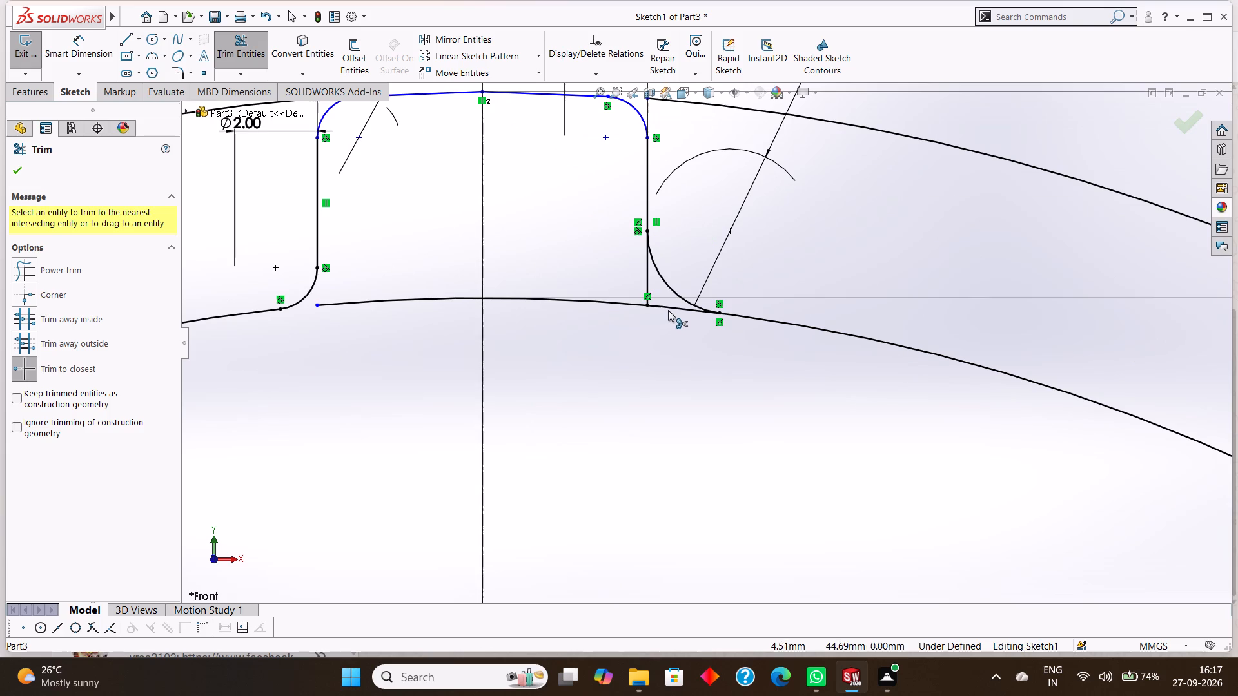
pyautogui.click(667, 309)
pyautogui.click(648, 272)
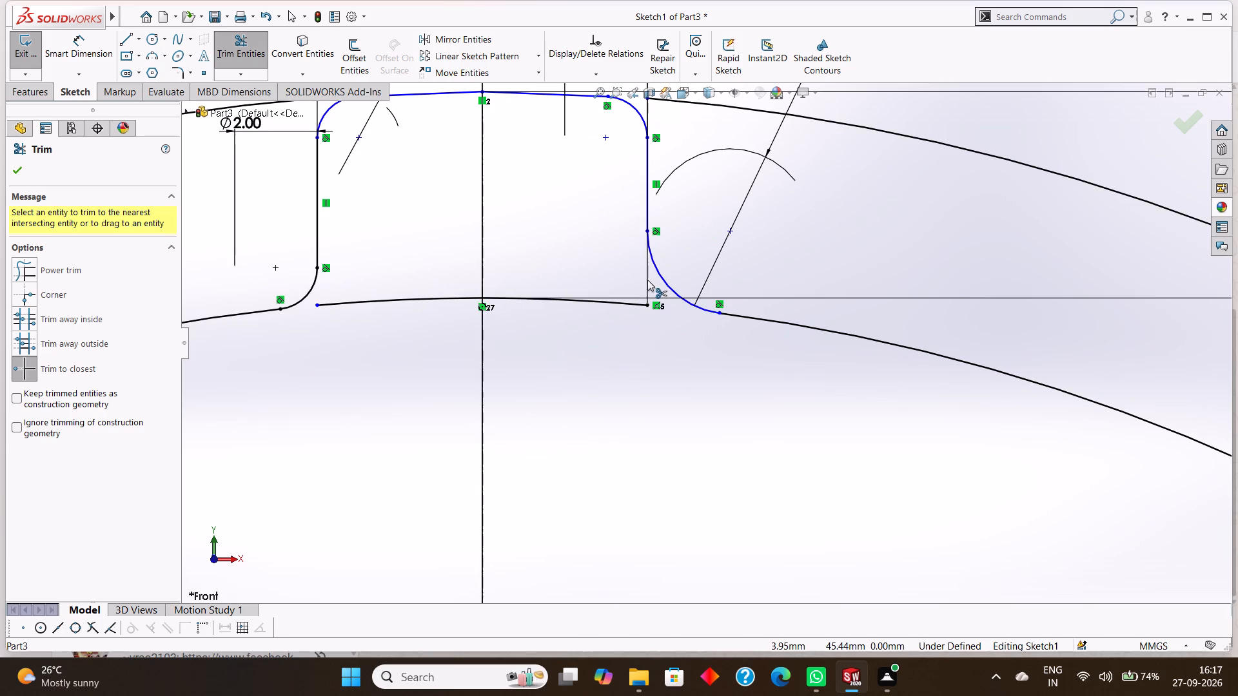
pyautogui.click(647, 280)
# Trim away both remaining inner-arc segments spanning the notch opening, accepting deletion of the associated dimensions.
pyautogui.scroll(1, 576, 320)
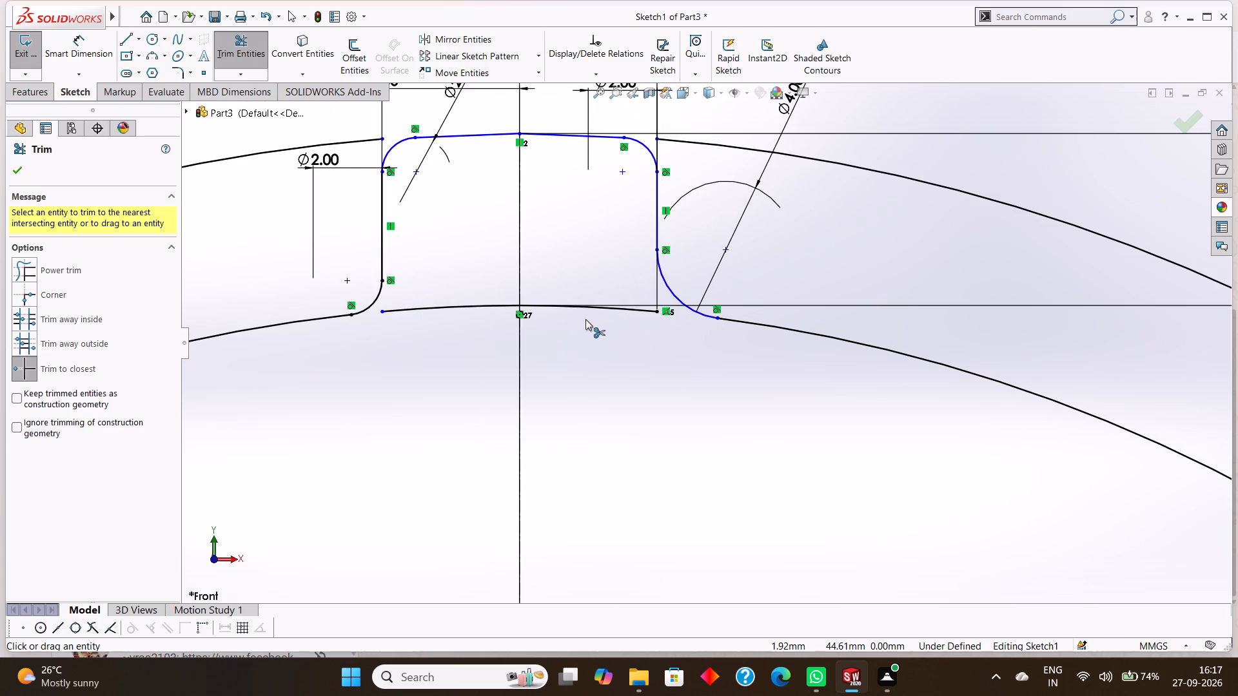
pyautogui.click(617, 306)
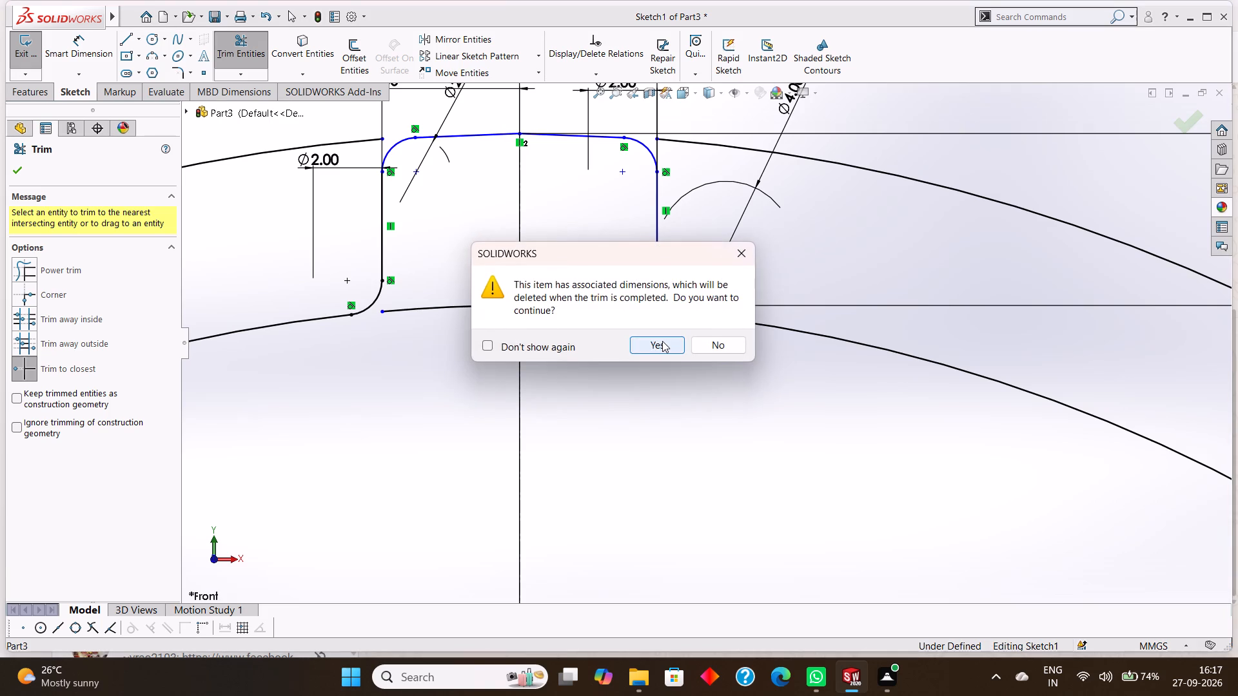
pyautogui.click(661, 341)
pyautogui.scroll(-2, 496, 307)
pyautogui.click(502, 308)
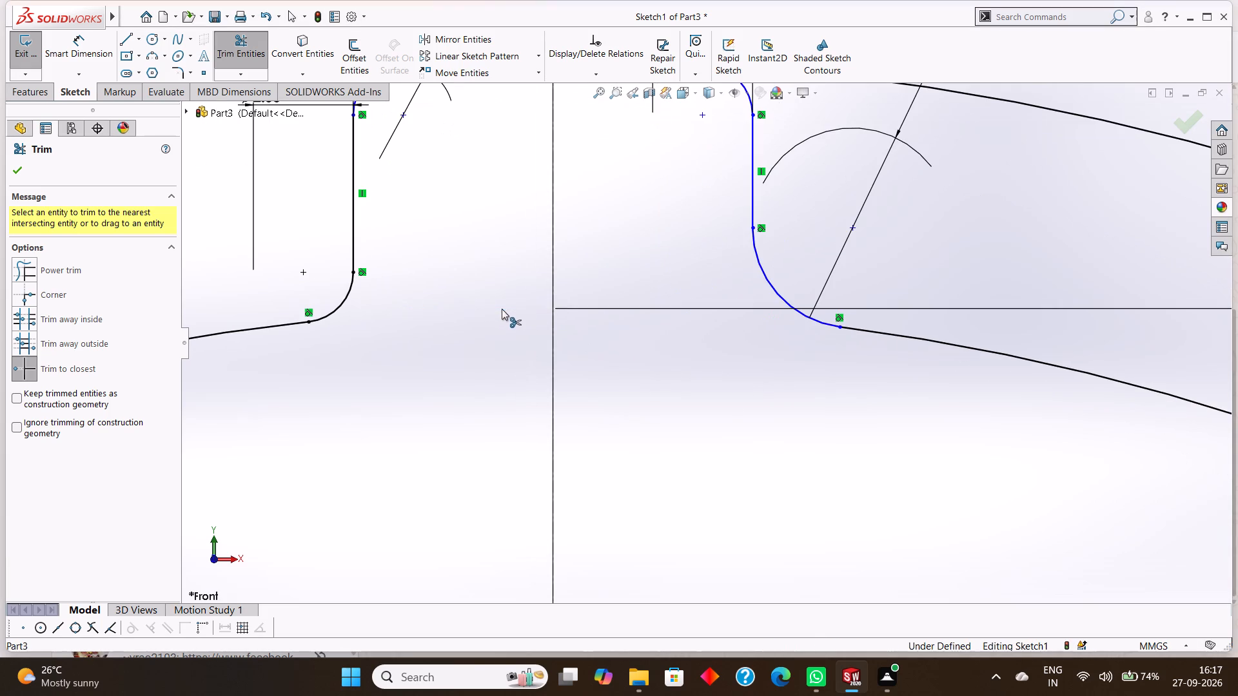
pyautogui.scroll(4, 587, 344)
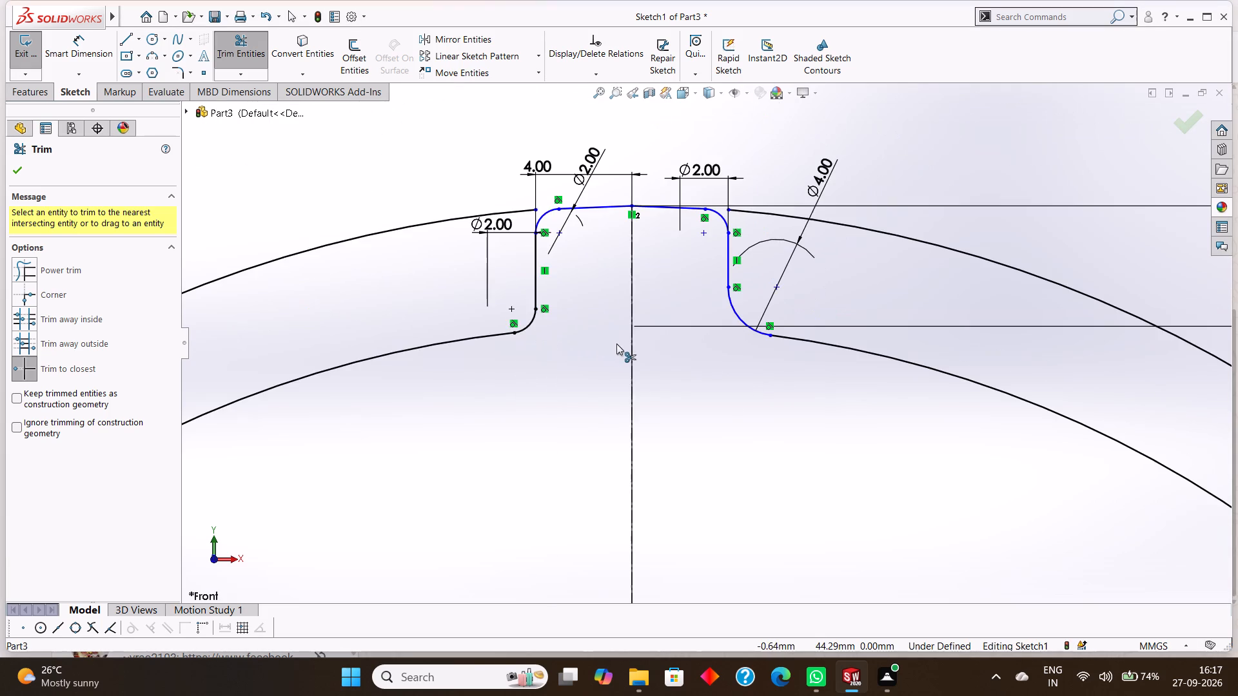
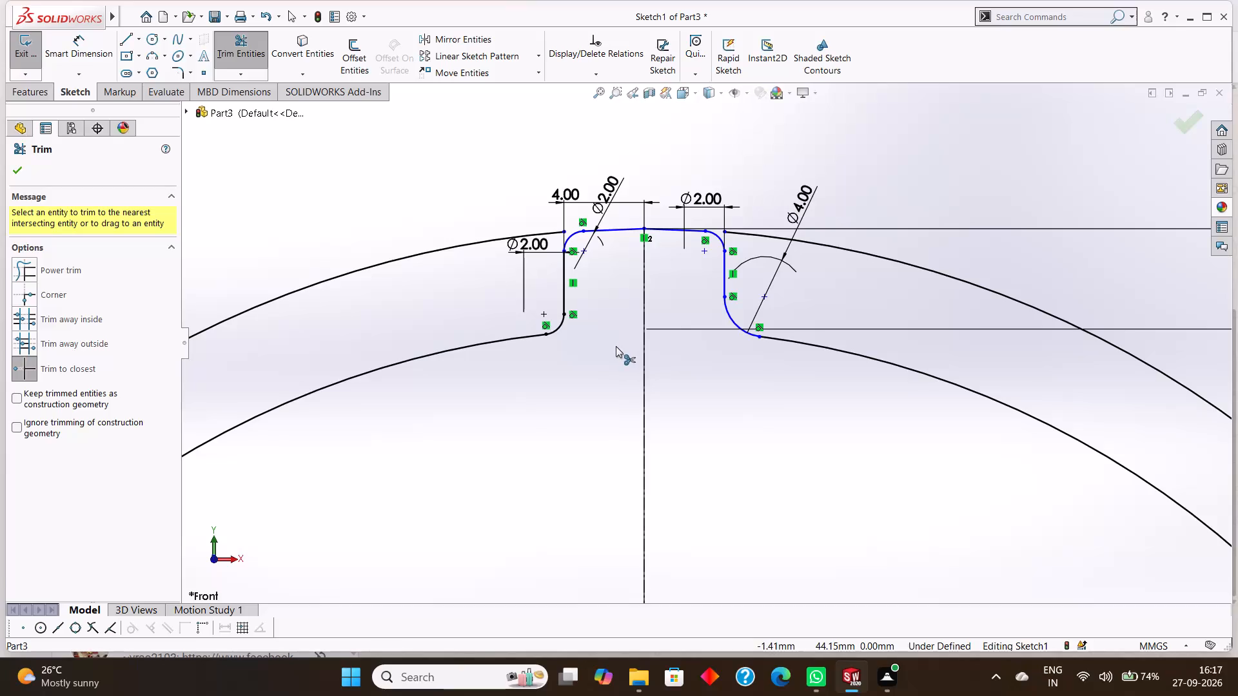
# Finish the Trim Entities command.
pyautogui.scroll(3, 616, 346)
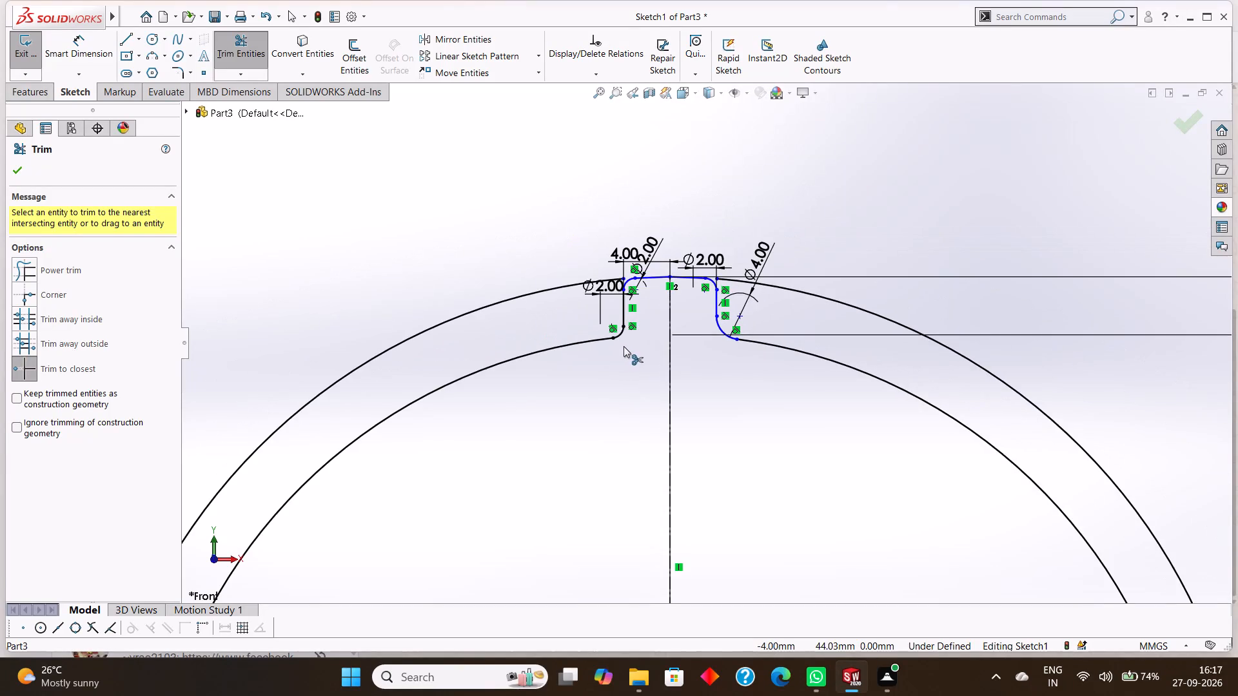
pyautogui.scroll(-4, 629, 278)
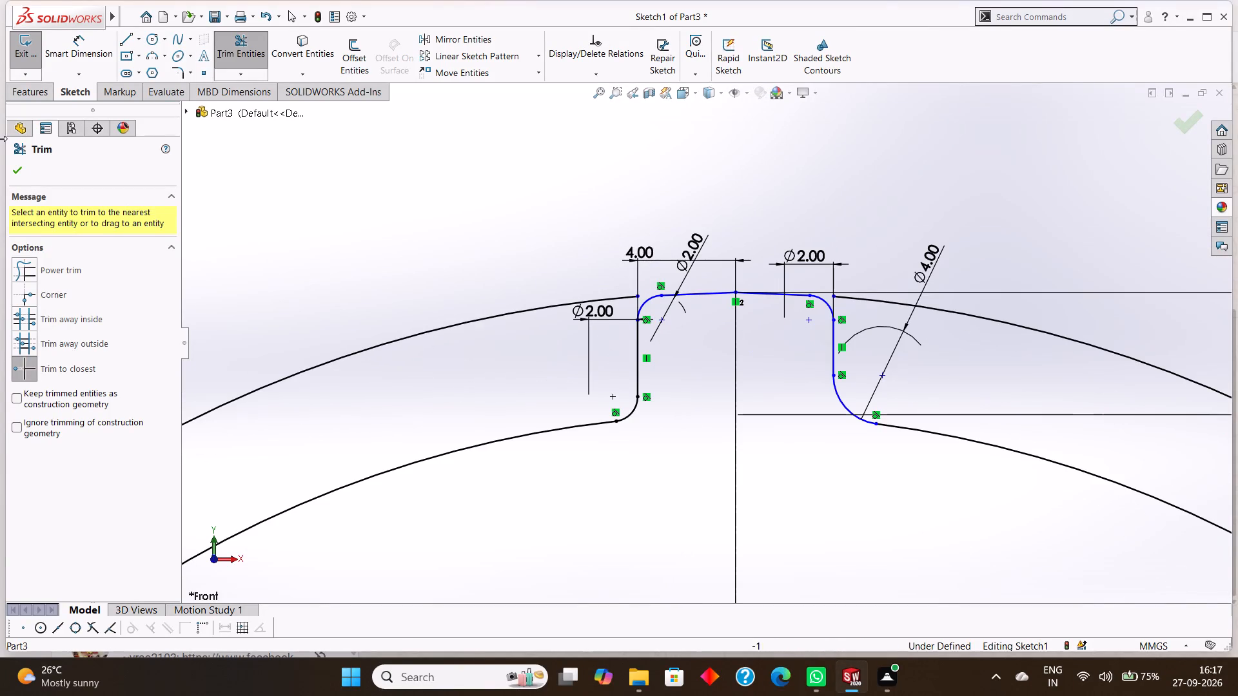
pyautogui.click(19, 173)
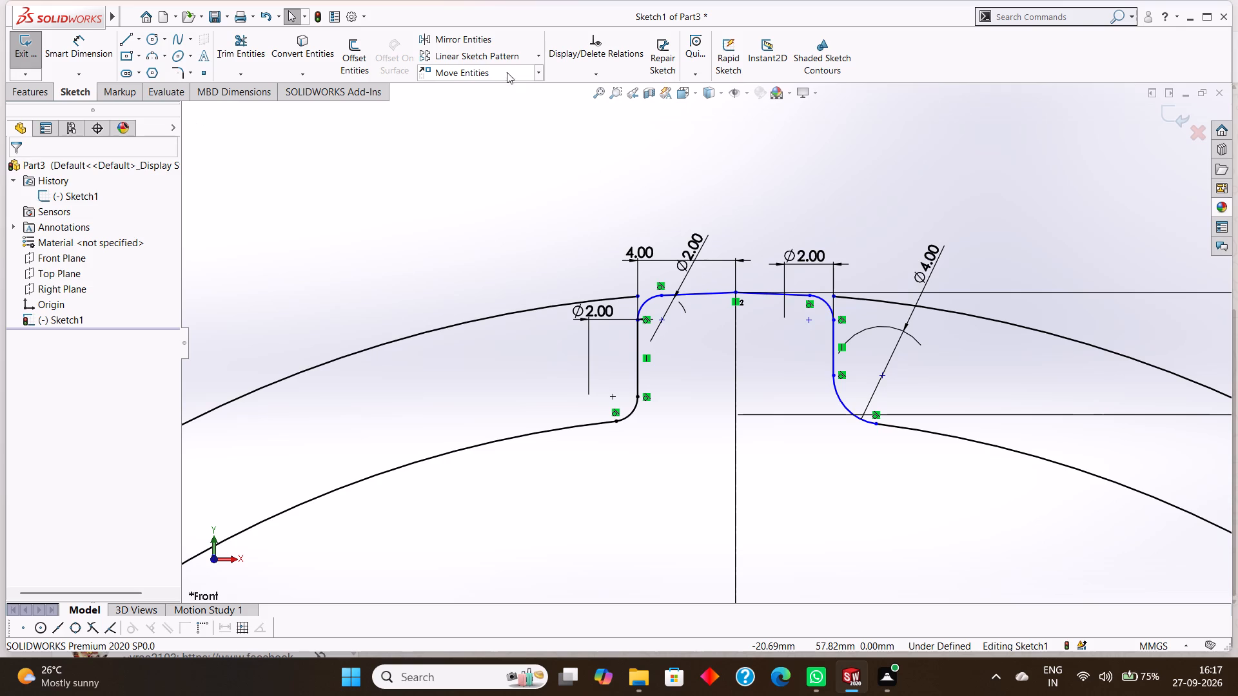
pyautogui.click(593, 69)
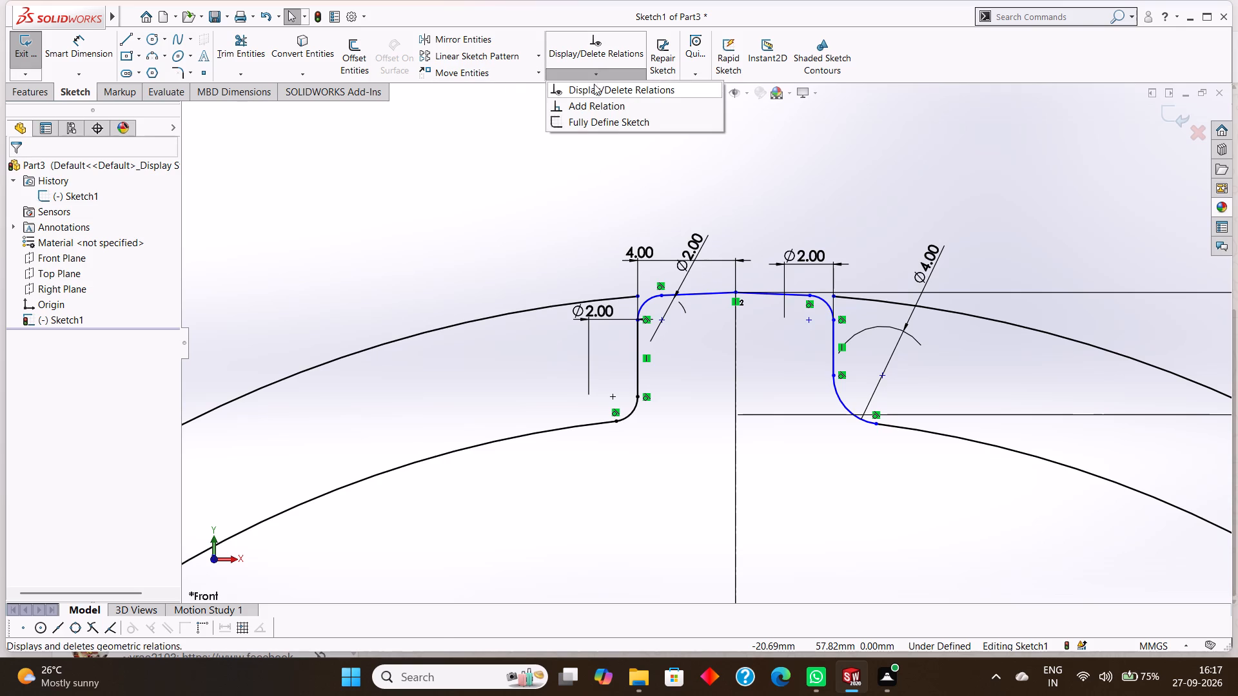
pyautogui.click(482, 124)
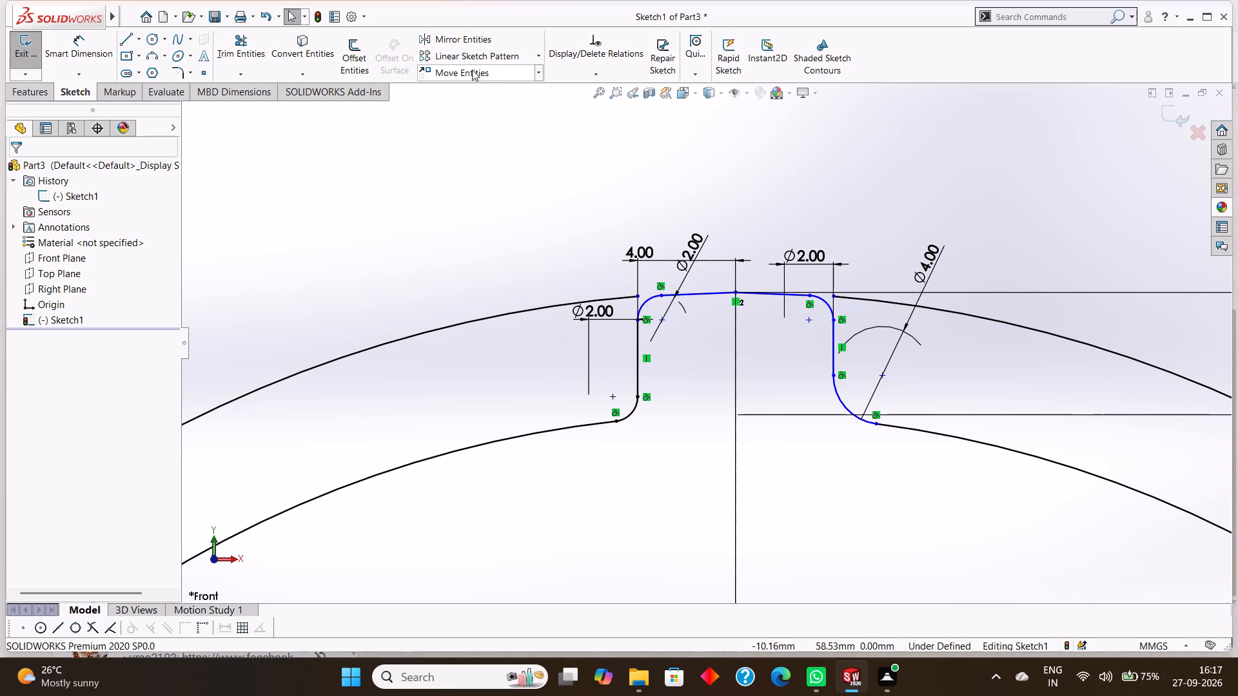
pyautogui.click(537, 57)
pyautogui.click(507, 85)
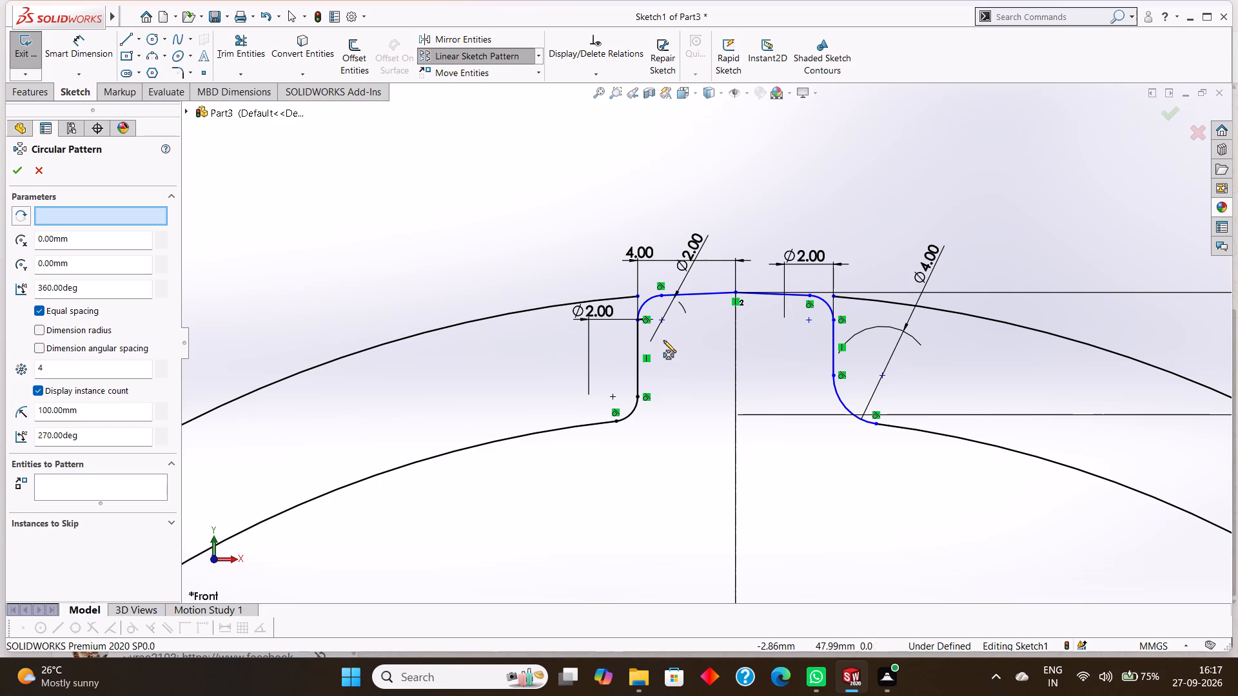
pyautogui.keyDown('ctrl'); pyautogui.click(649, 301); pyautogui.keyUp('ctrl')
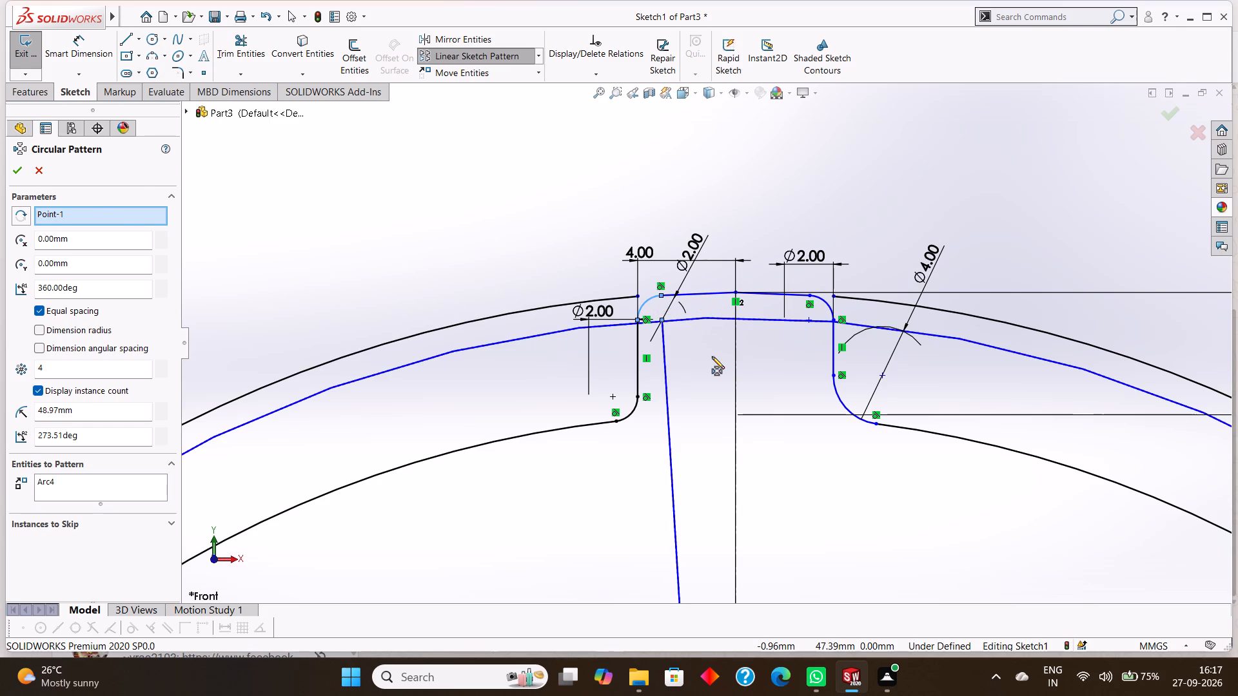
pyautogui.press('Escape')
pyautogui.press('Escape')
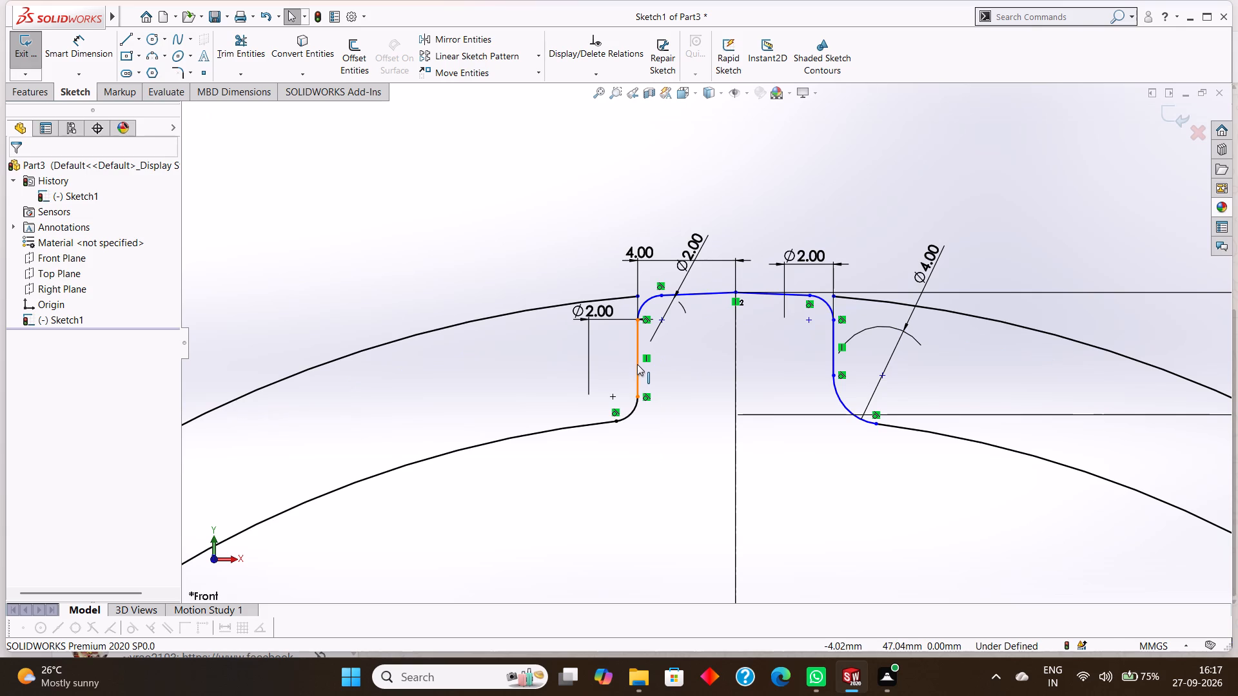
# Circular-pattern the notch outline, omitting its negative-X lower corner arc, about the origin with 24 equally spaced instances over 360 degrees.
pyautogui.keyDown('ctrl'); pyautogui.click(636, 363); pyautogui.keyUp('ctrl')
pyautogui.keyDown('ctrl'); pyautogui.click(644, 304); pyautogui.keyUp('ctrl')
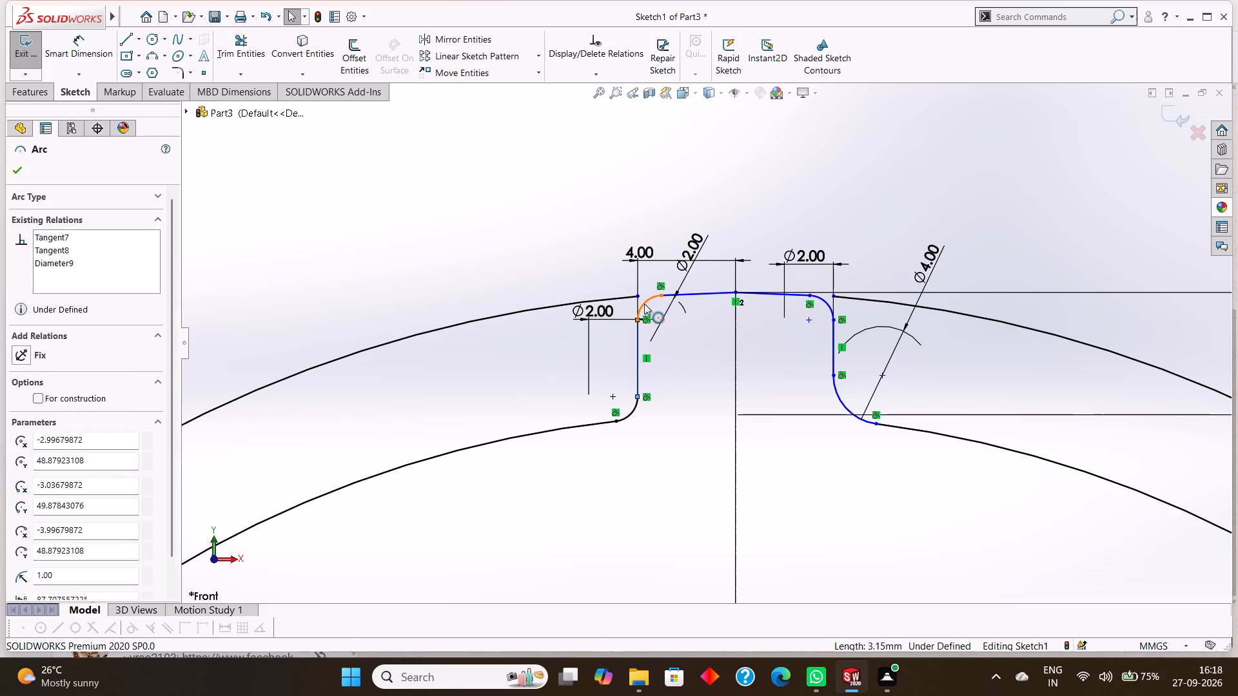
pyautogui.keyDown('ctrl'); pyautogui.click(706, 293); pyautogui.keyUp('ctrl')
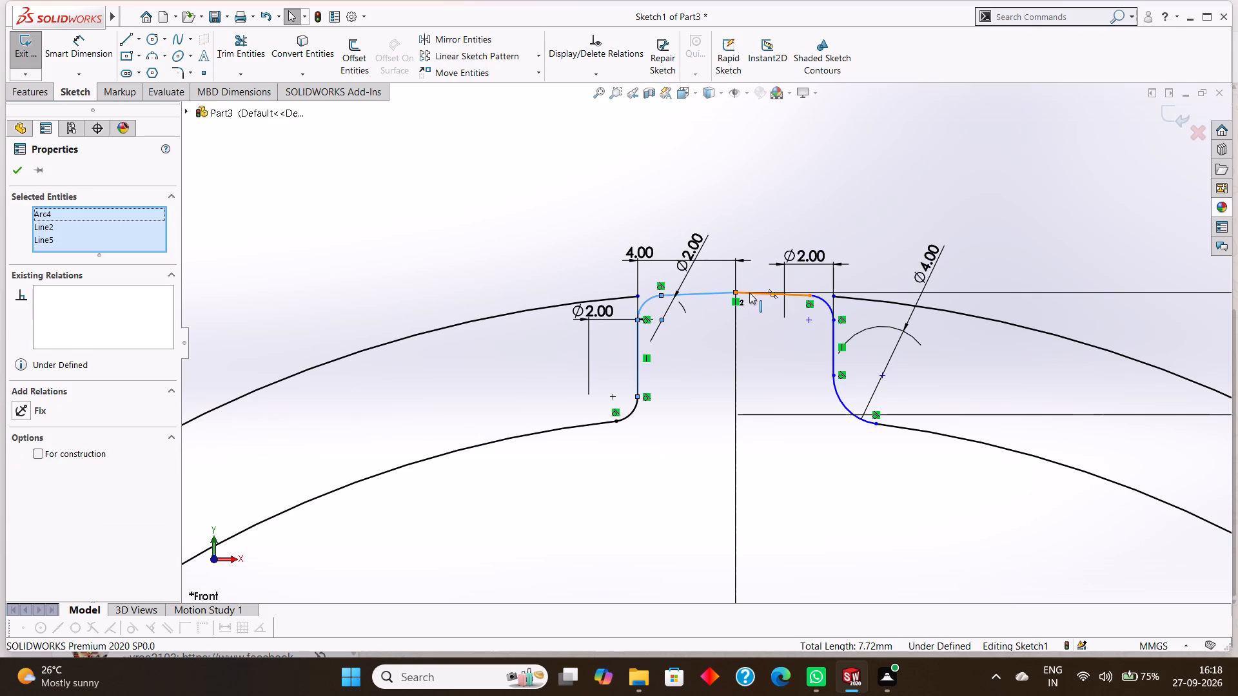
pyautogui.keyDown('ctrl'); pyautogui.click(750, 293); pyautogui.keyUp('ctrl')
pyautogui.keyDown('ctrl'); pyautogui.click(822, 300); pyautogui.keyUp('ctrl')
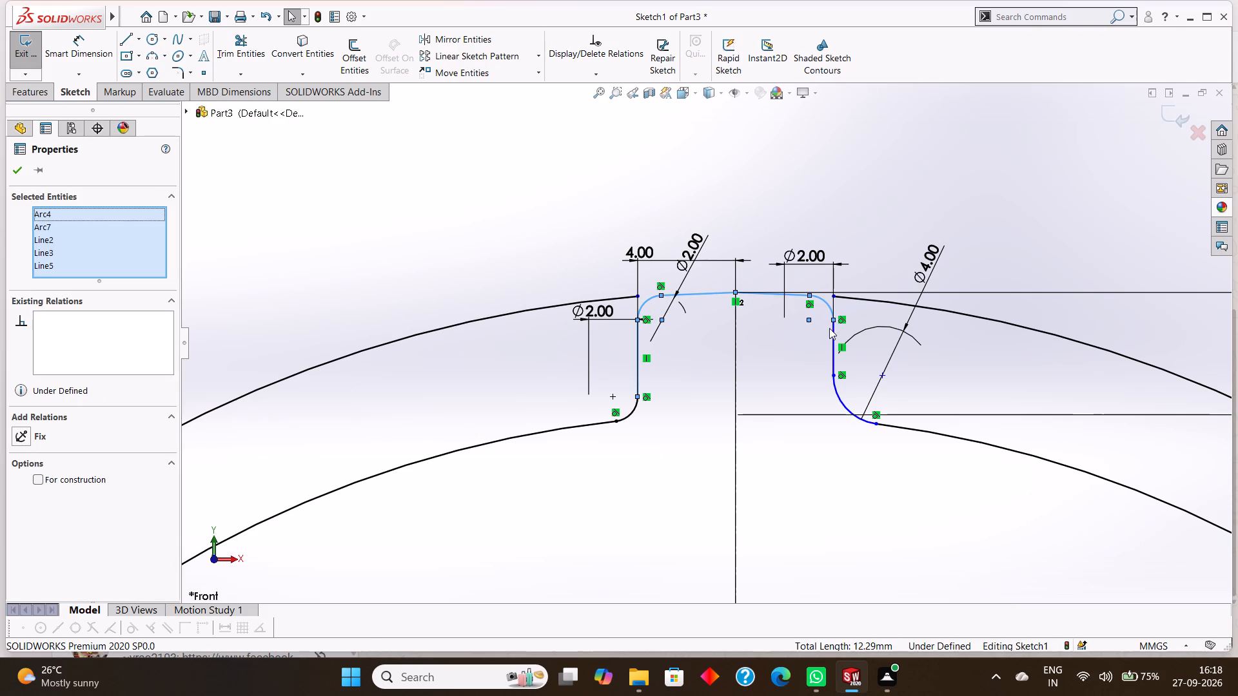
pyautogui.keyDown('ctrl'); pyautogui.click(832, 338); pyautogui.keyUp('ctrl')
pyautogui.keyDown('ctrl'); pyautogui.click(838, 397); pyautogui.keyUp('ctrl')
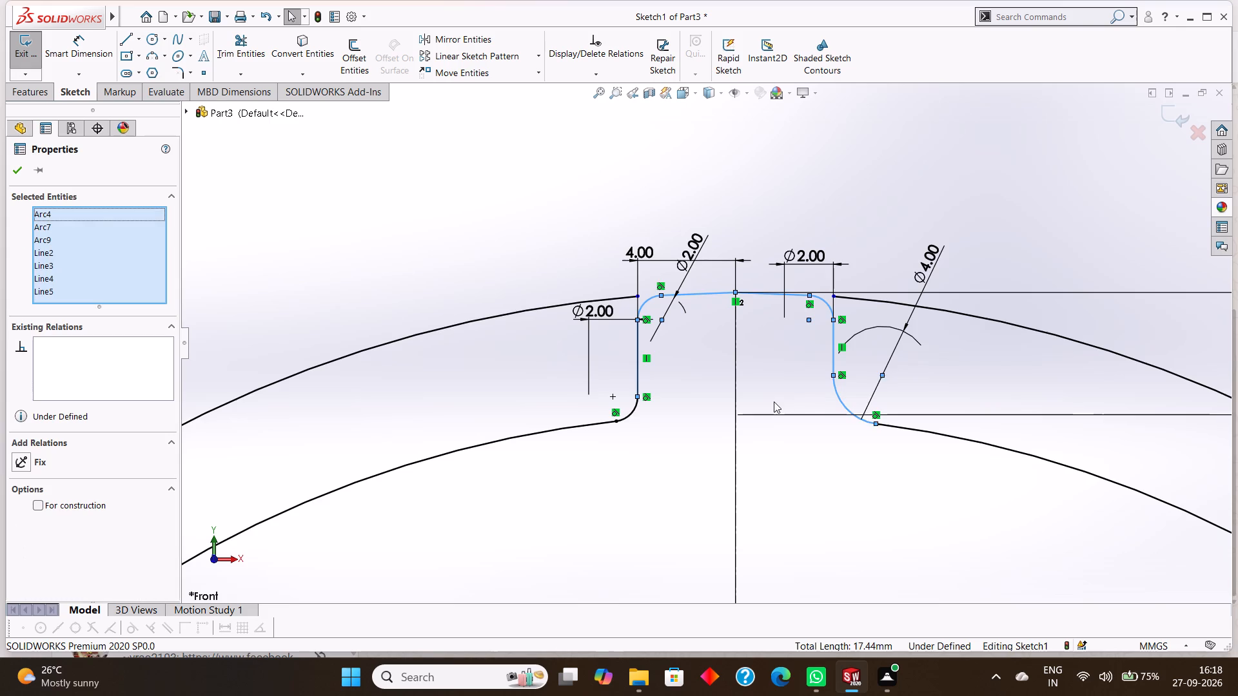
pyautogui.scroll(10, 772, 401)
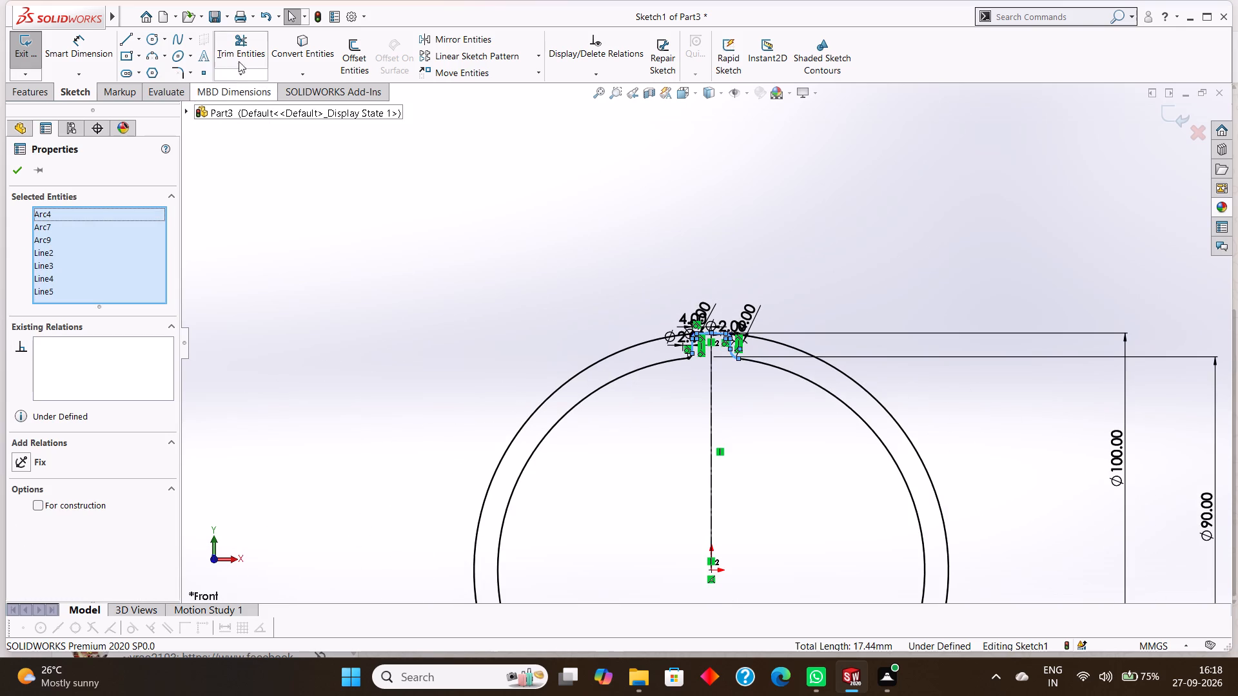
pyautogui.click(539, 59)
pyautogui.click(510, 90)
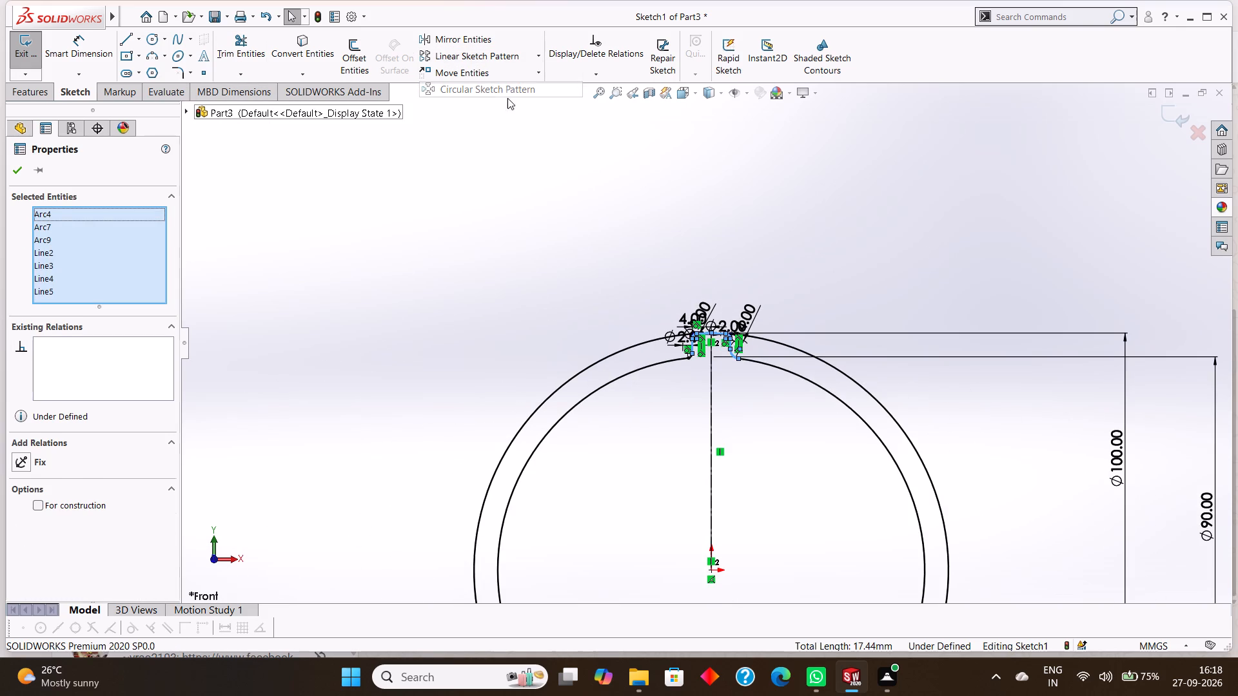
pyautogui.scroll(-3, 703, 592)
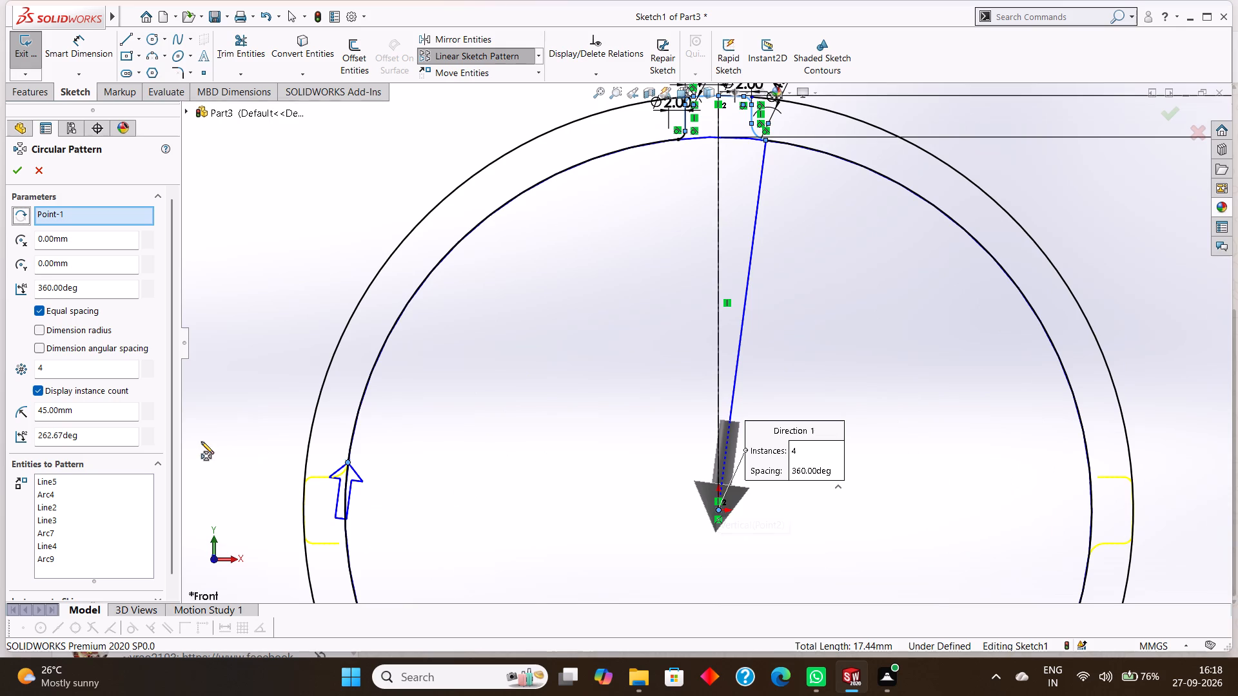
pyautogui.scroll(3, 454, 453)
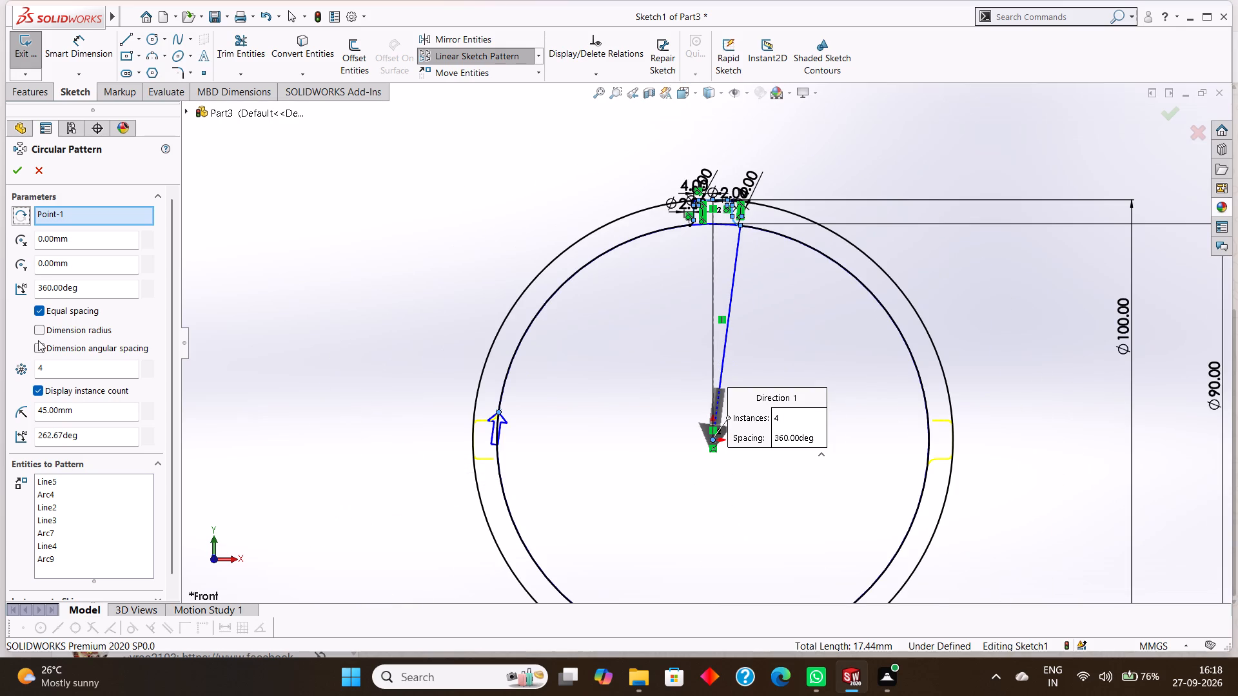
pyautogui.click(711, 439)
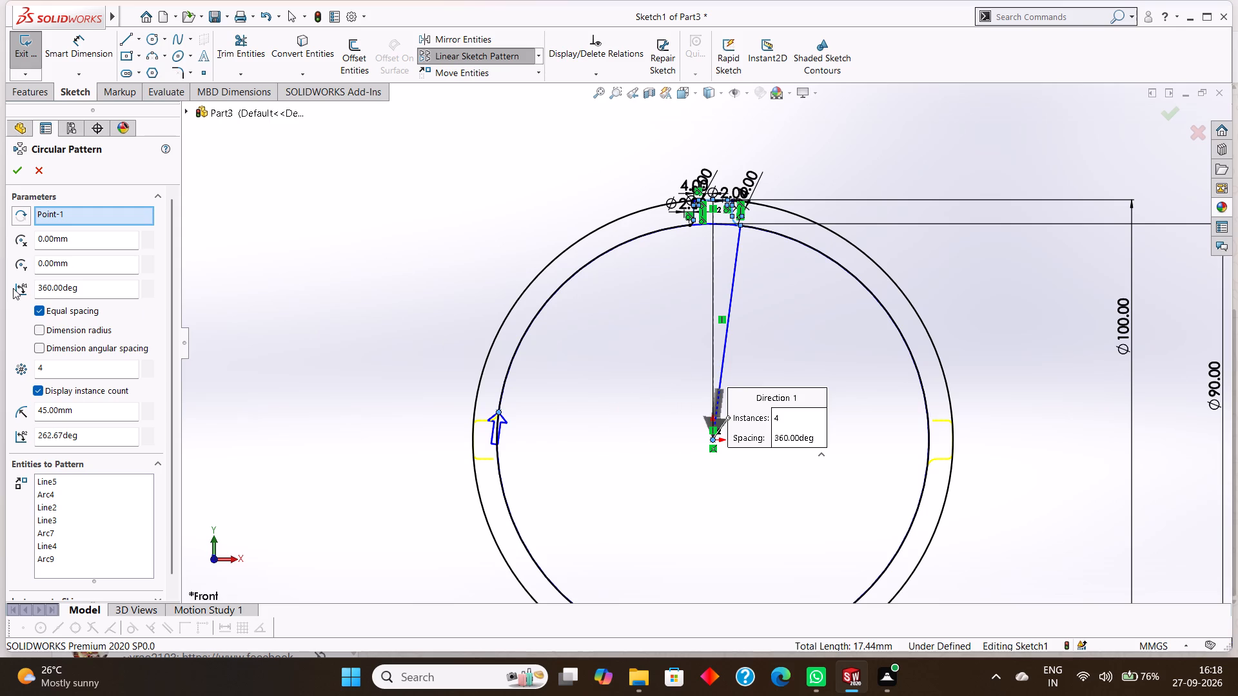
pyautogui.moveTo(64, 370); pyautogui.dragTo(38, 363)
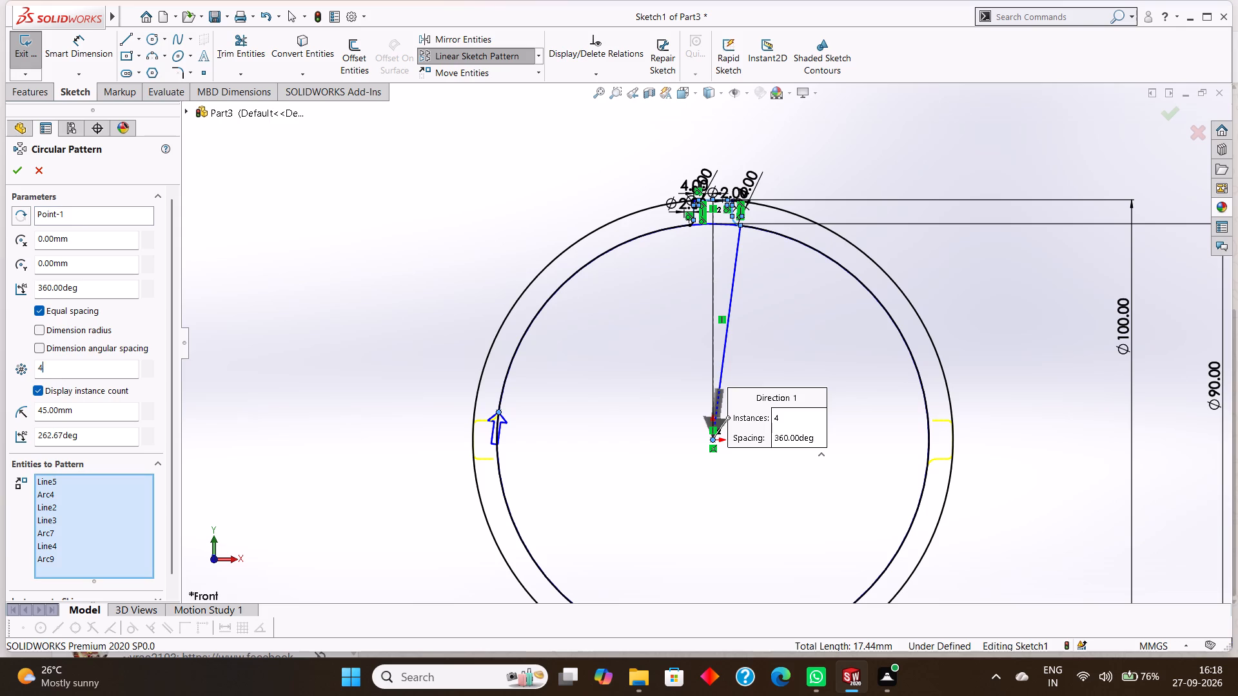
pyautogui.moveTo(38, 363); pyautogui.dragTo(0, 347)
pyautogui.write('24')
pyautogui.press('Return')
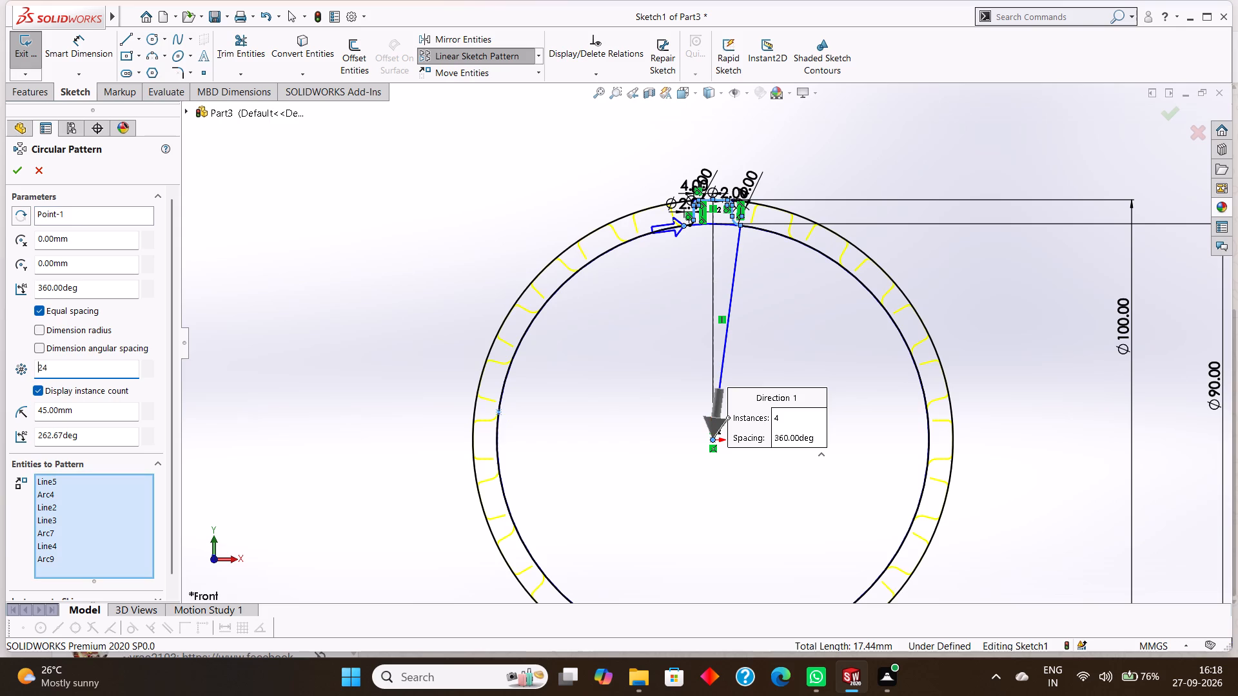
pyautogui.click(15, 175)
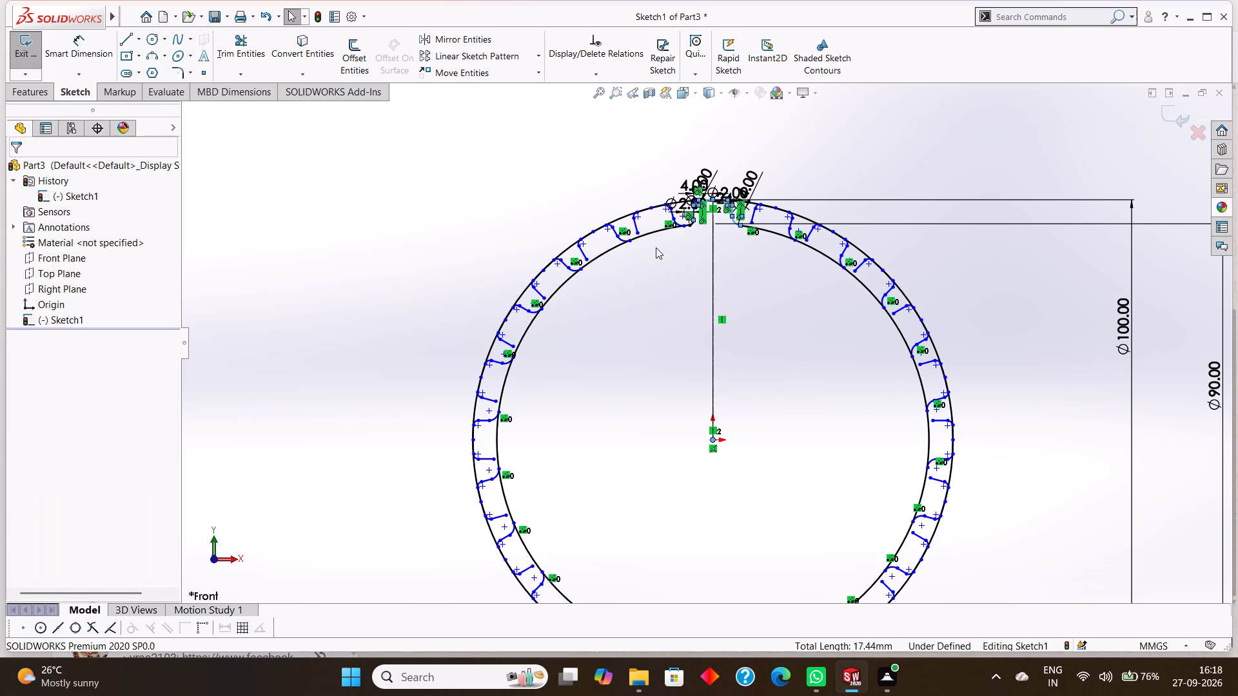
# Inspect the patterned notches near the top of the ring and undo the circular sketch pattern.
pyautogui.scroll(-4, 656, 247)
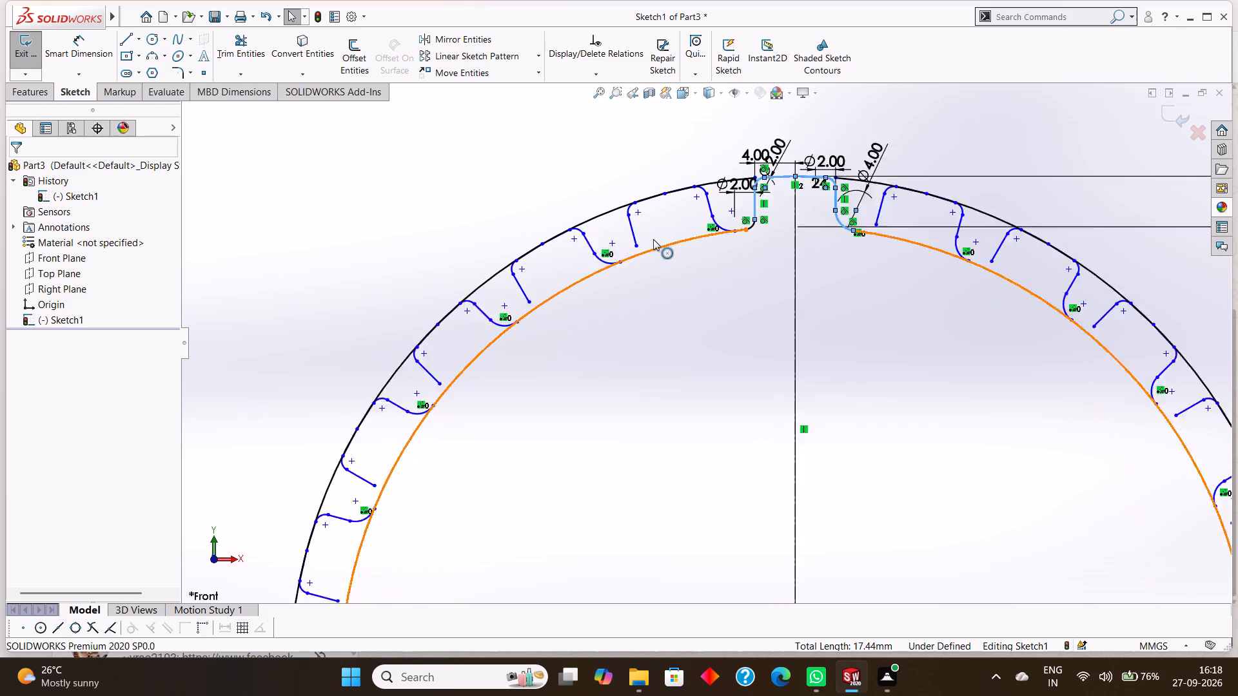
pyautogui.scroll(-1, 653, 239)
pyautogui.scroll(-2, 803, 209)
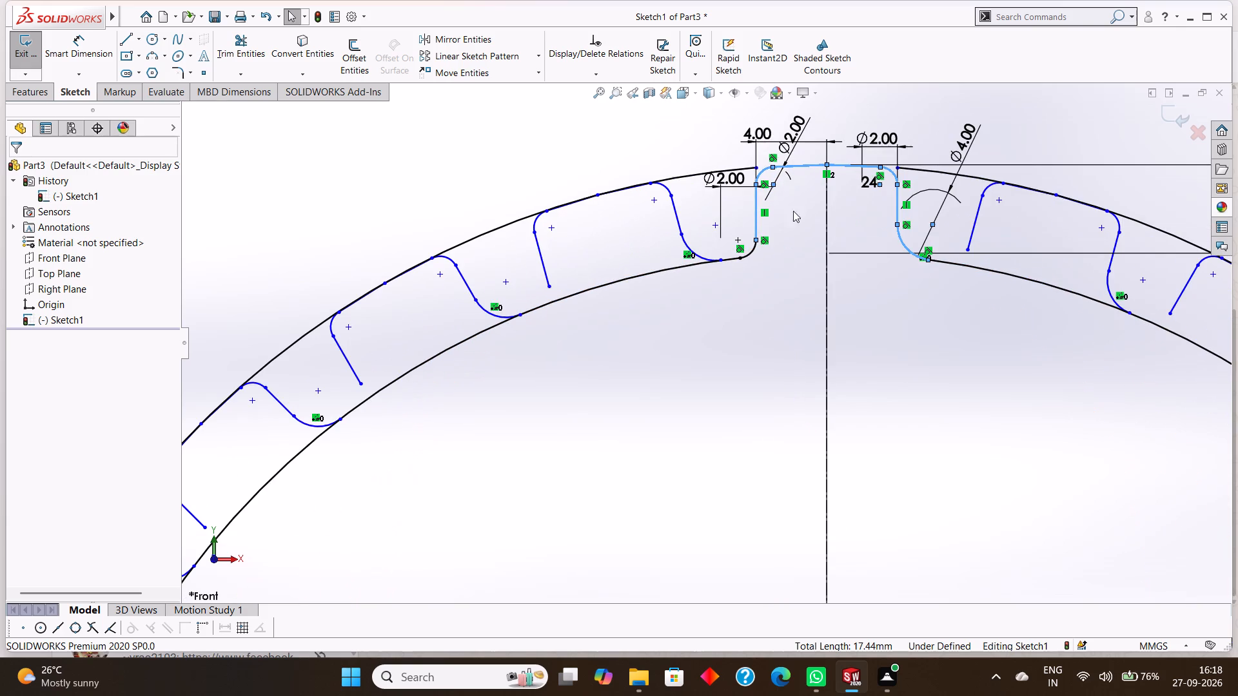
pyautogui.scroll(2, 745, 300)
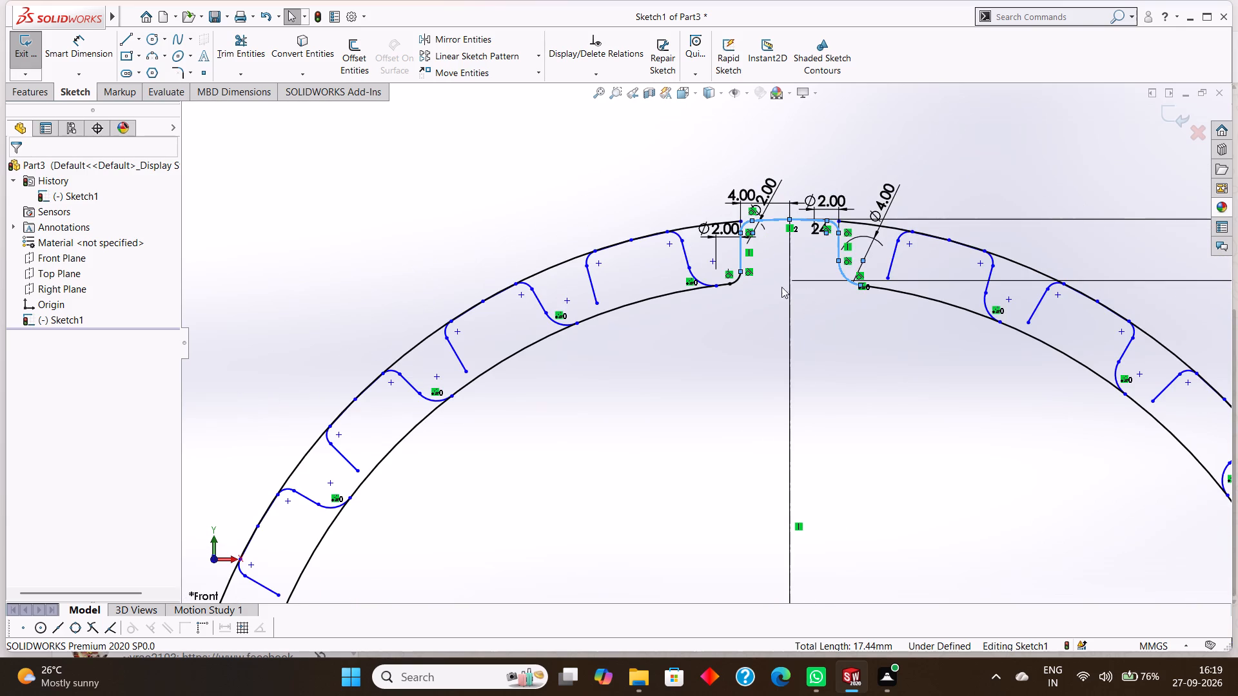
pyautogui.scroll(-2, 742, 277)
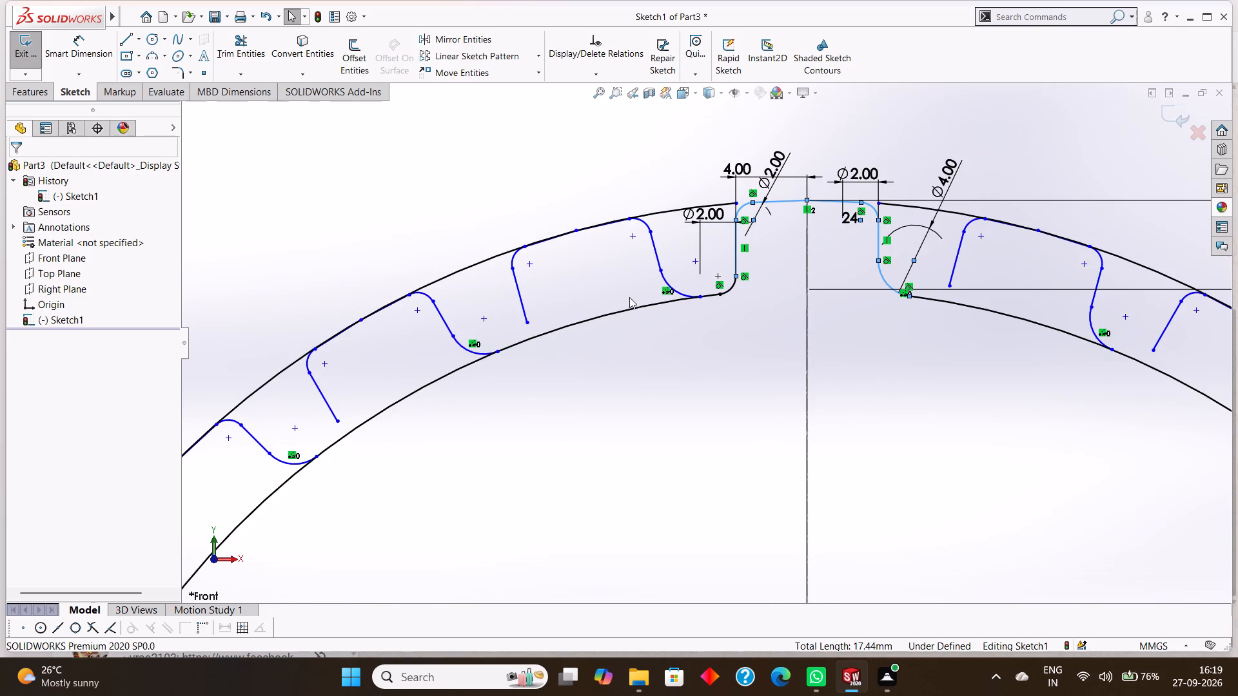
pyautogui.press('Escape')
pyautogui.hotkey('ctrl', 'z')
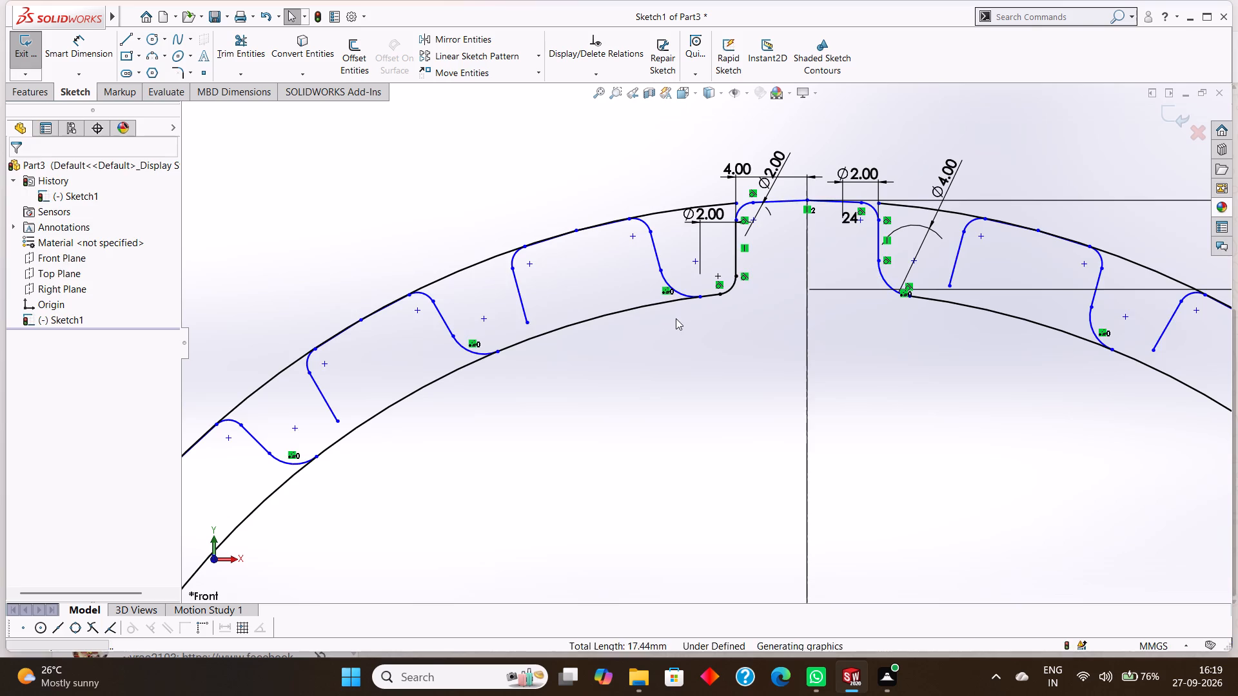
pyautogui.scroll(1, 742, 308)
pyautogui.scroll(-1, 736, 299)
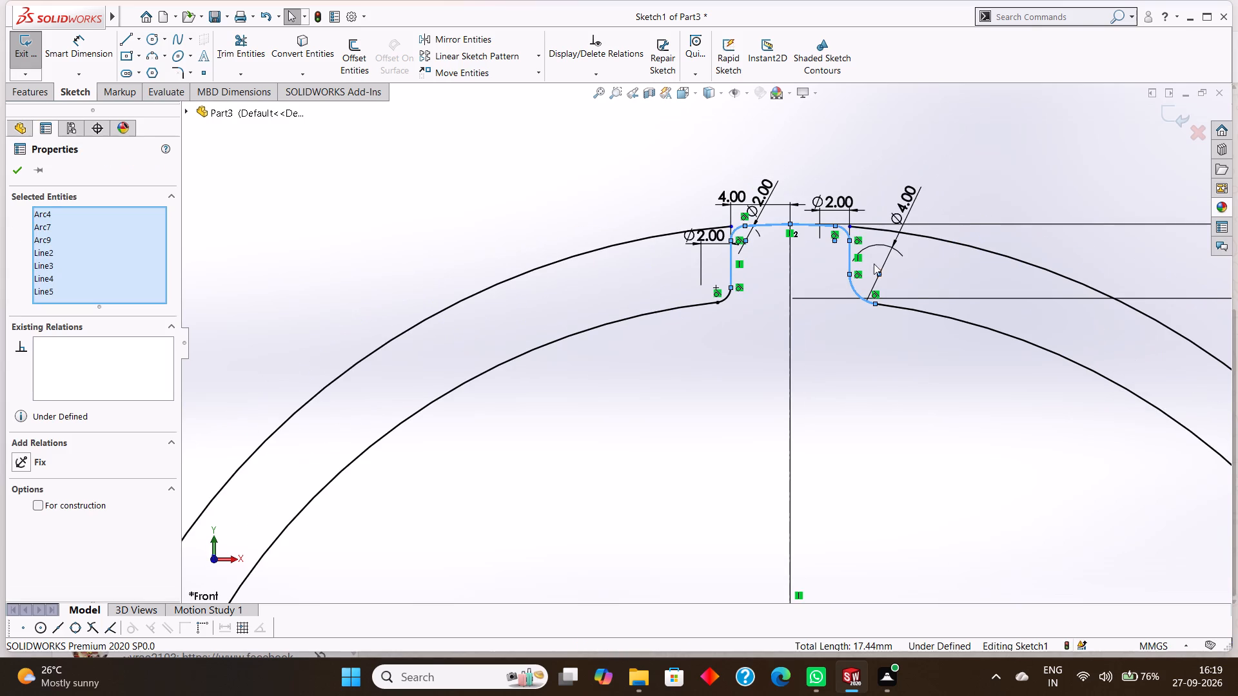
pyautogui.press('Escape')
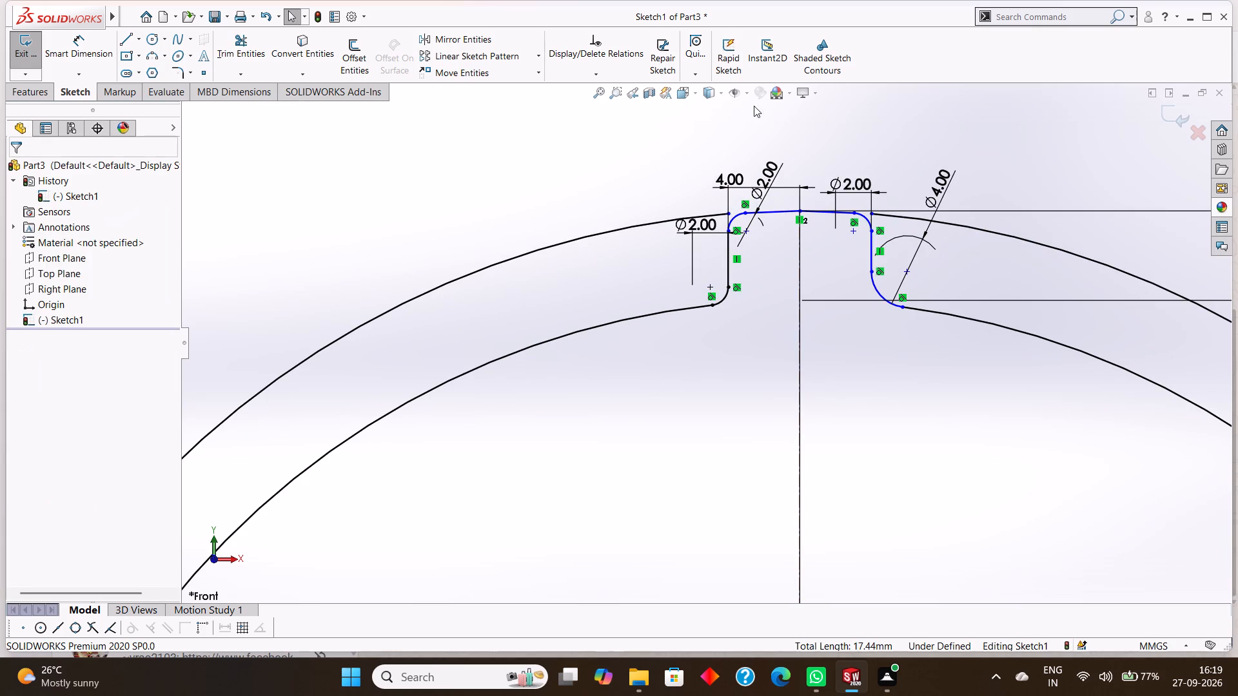
# Circular-pattern the complete notch outline, including both lower corner arcs, about the origin with 24 instances over 360 degrees; turn off relation display.
pyautogui.keyDown('ctrl'); pyautogui.click(725, 297); pyautogui.keyUp('ctrl')
pyautogui.keyDown('ctrl'); pyautogui.click(727, 265); pyautogui.keyUp('ctrl')
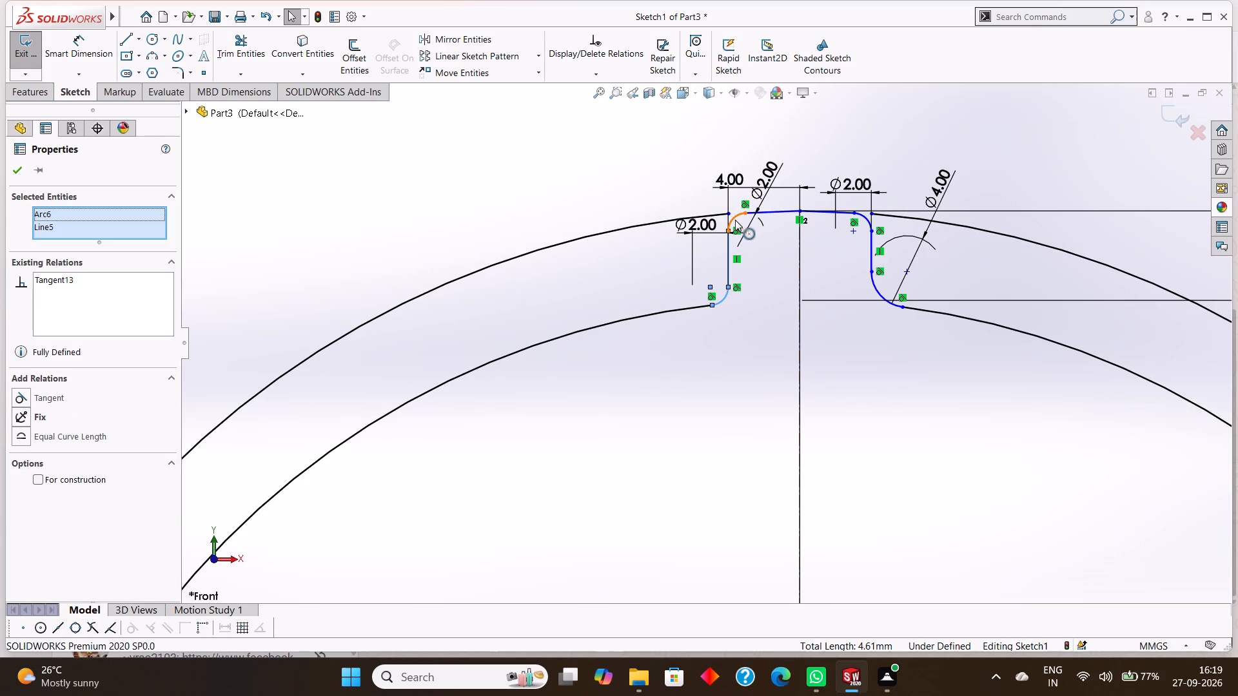
pyautogui.keyDown('ctrl'); pyautogui.click(735, 220); pyautogui.keyUp('ctrl')
pyautogui.keyDown('ctrl'); pyautogui.click(772, 215); pyautogui.keyUp('ctrl')
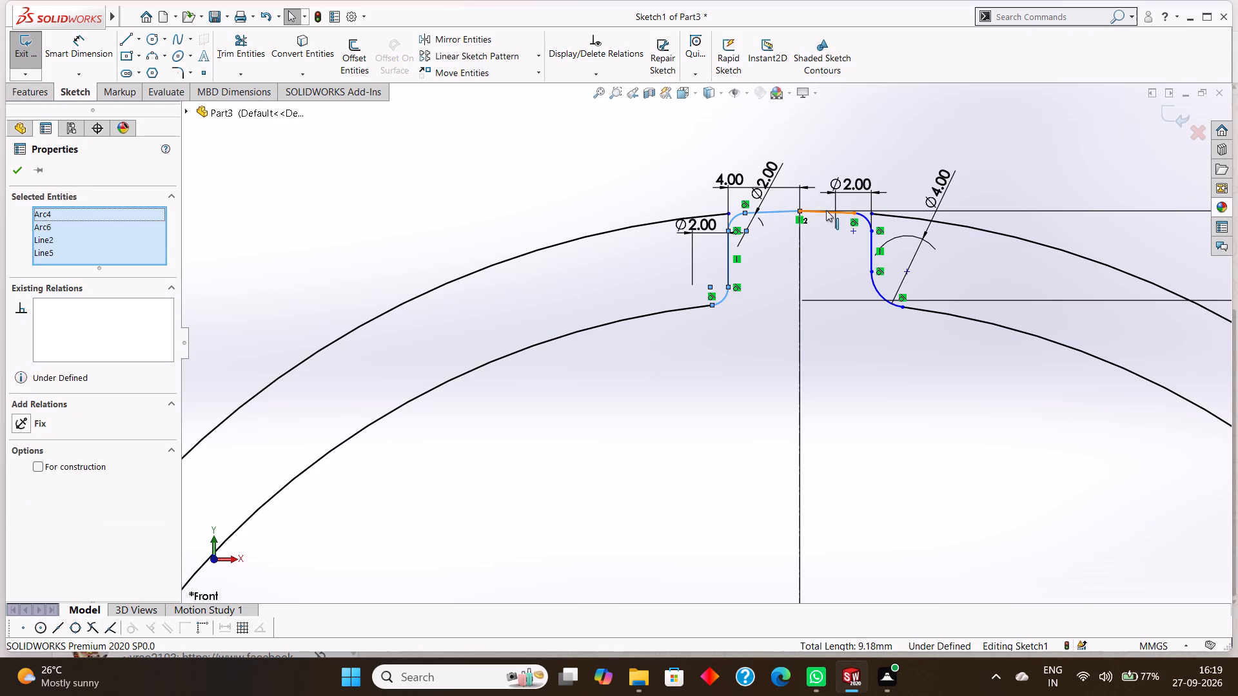
pyautogui.keyDown('ctrl'); pyautogui.click(818, 211); pyautogui.keyUp('ctrl')
pyautogui.keyDown('ctrl'); pyautogui.click(862, 218); pyautogui.keyUp('ctrl')
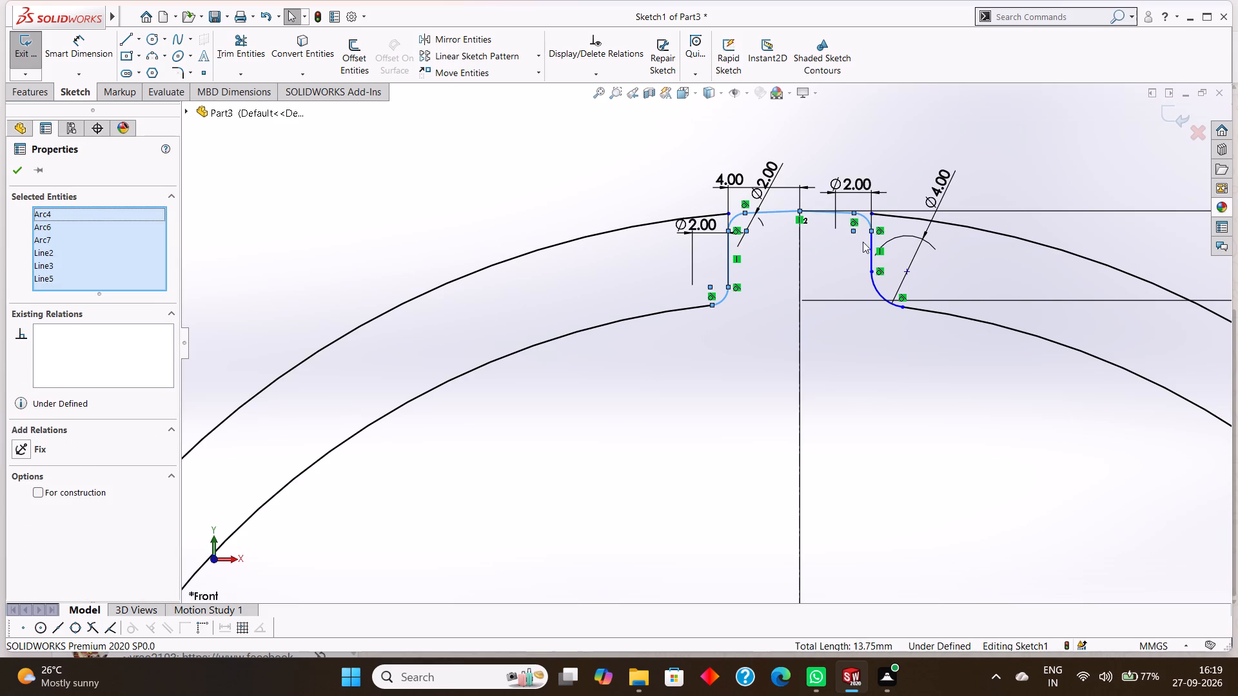
pyautogui.keyDown('ctrl'); pyautogui.click(872, 249); pyautogui.keyUp('ctrl')
pyautogui.keyDown('ctrl'); pyautogui.click(879, 291); pyautogui.keyUp('ctrl')
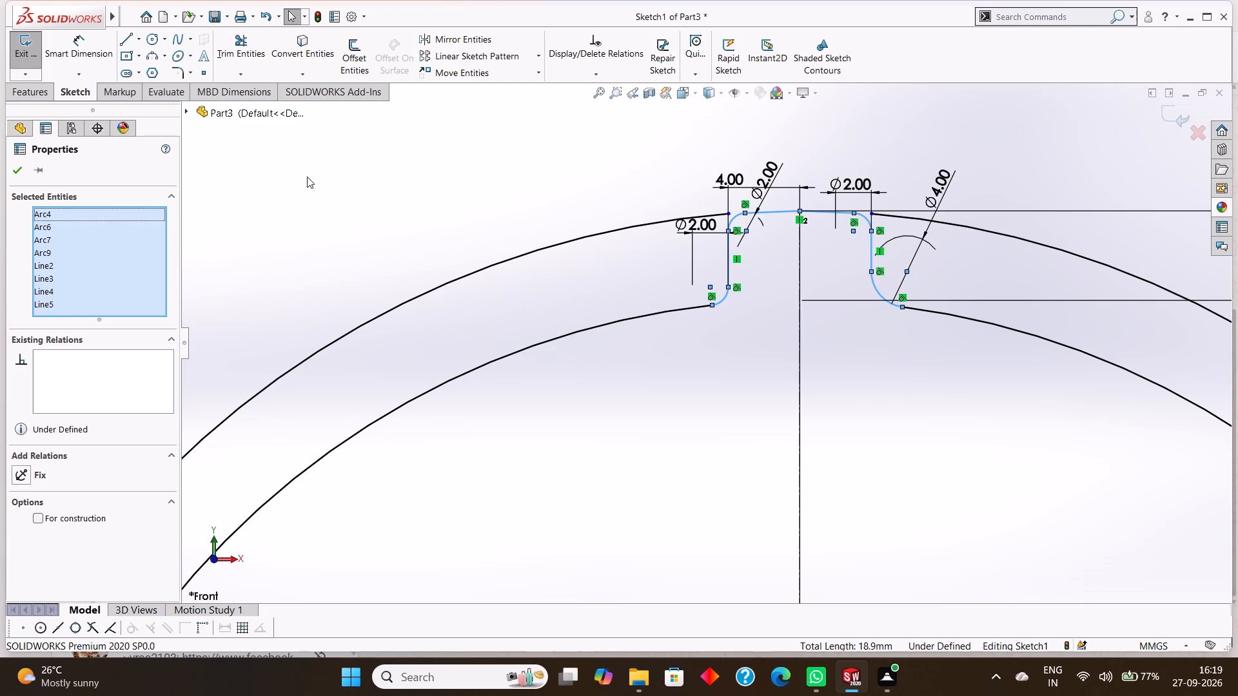
pyautogui.click(537, 57)
pyautogui.click(509, 89)
pyautogui.scroll(3, 391, 217)
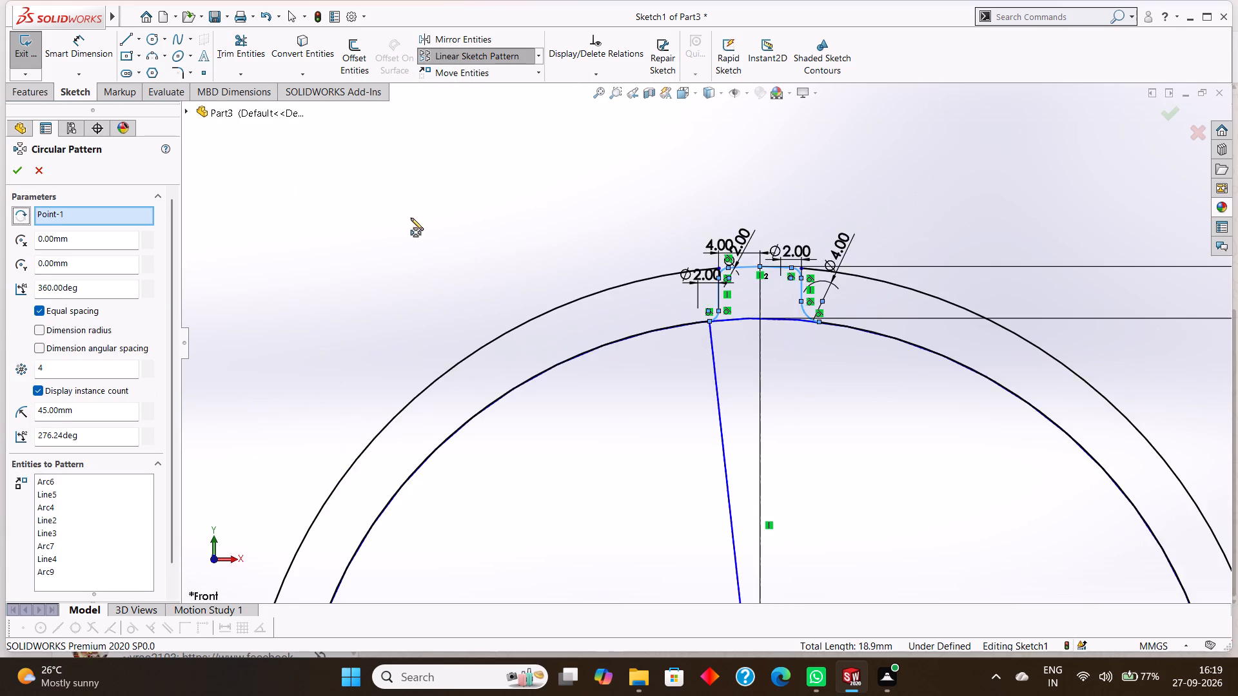
pyautogui.scroll(4, 560, 258)
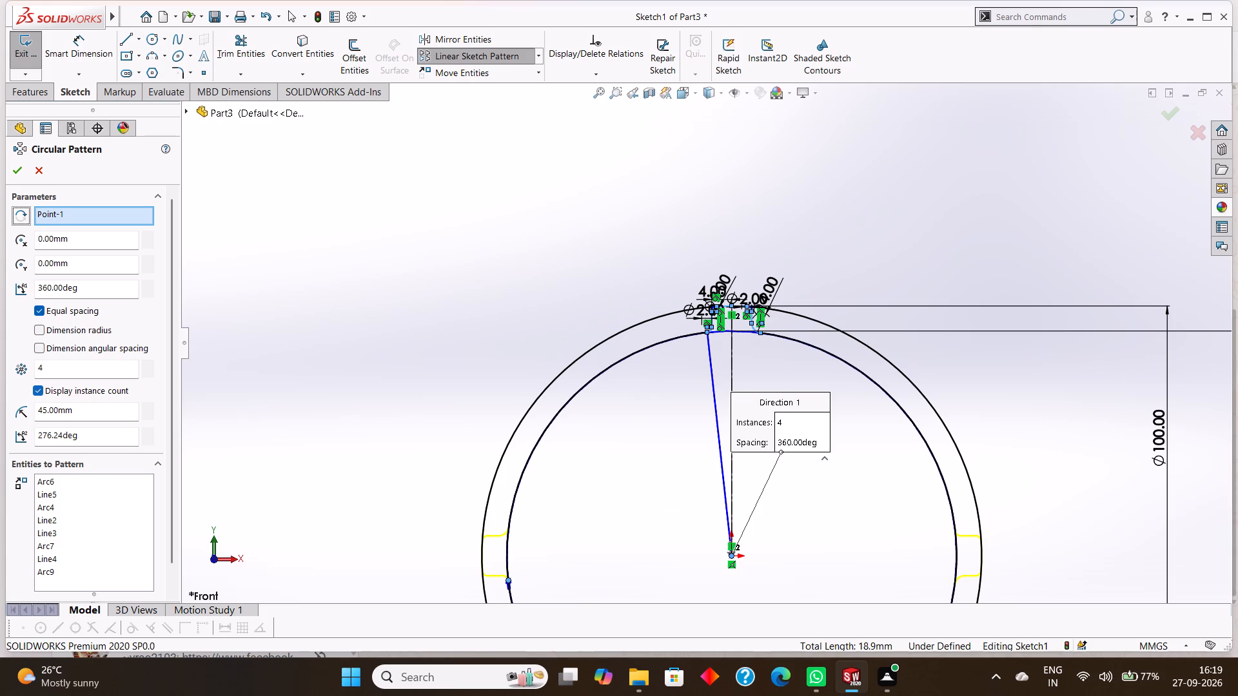
pyautogui.moveTo(72, 365); pyautogui.dragTo(0, 359)
pyautogui.press('2')
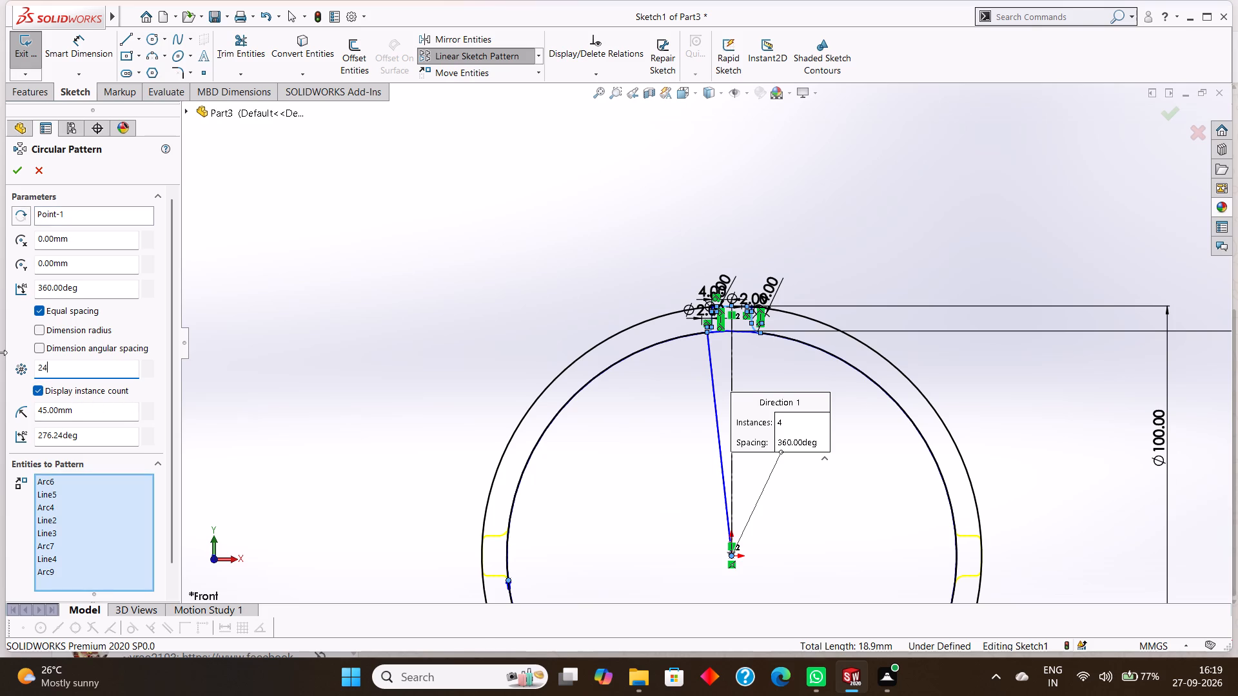
pyautogui.press('4')
pyautogui.press('Return')
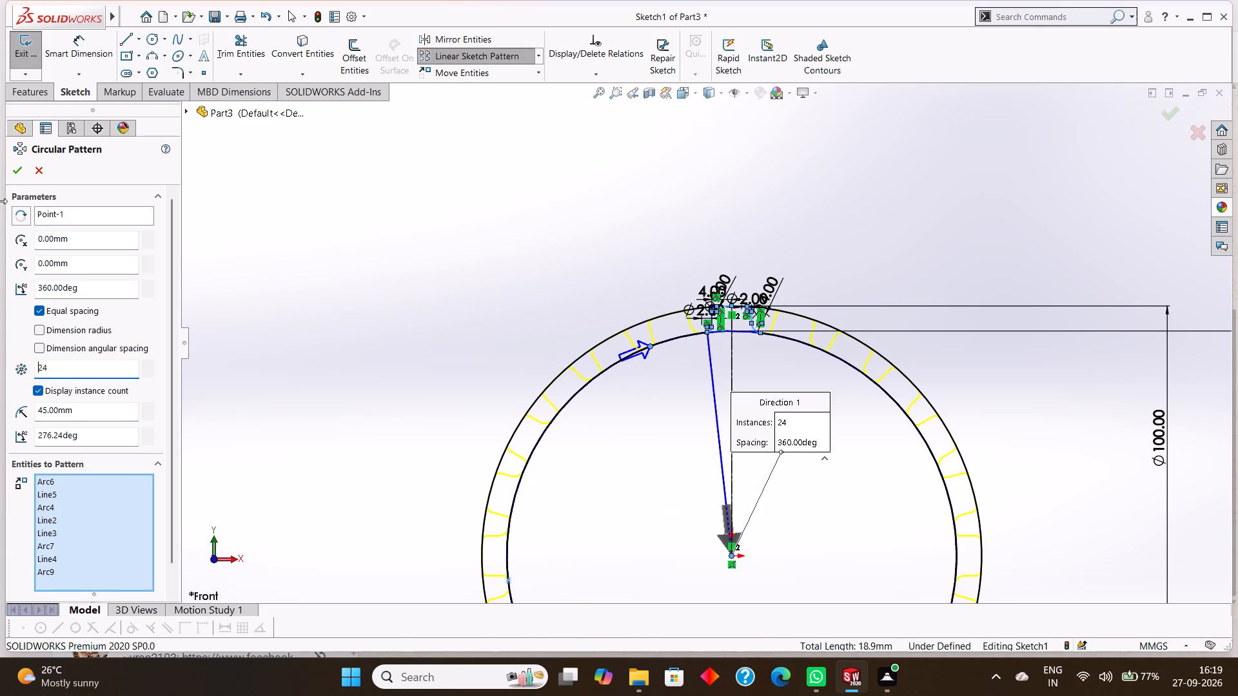
pyautogui.click(14, 169)
pyautogui.click(673, 347)
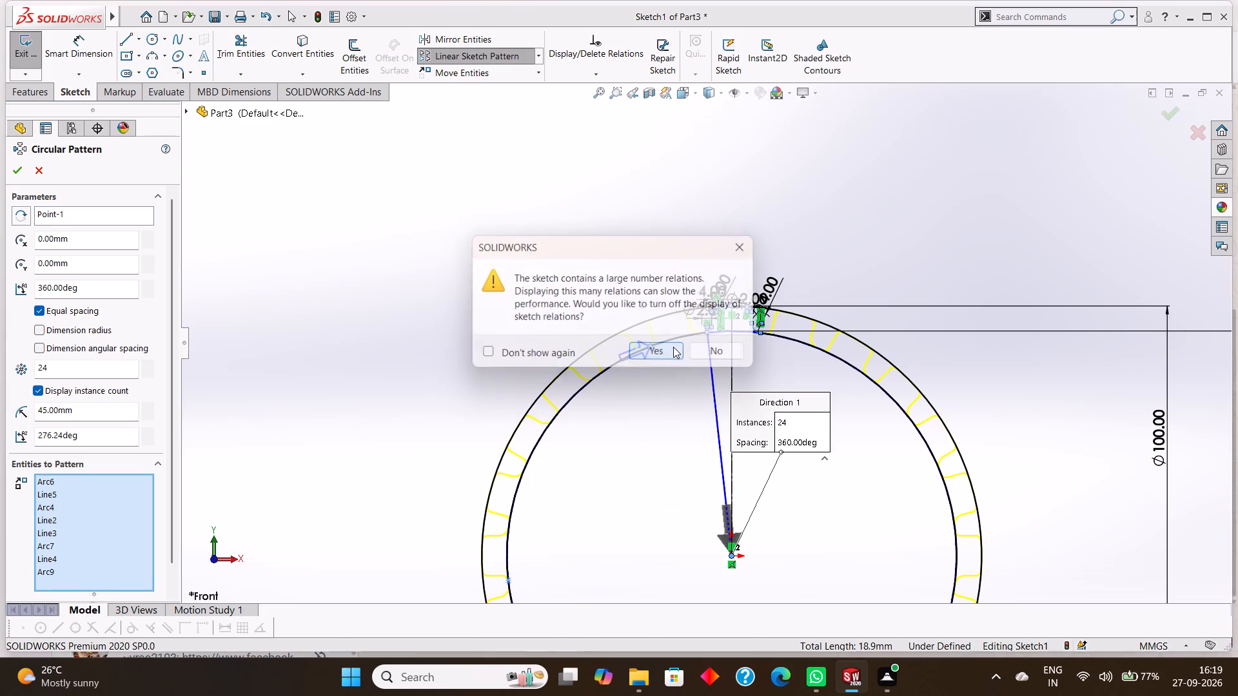
pyautogui.click(600, 247)
# Power-trim the 100 mm outer circle away from the patterned notch outline.
pyautogui.scroll(-3, 681, 245)
pyautogui.scroll(4, 681, 245)
pyautogui.scroll(-3, 721, 452)
pyautogui.scroll(-1, 663, 356)
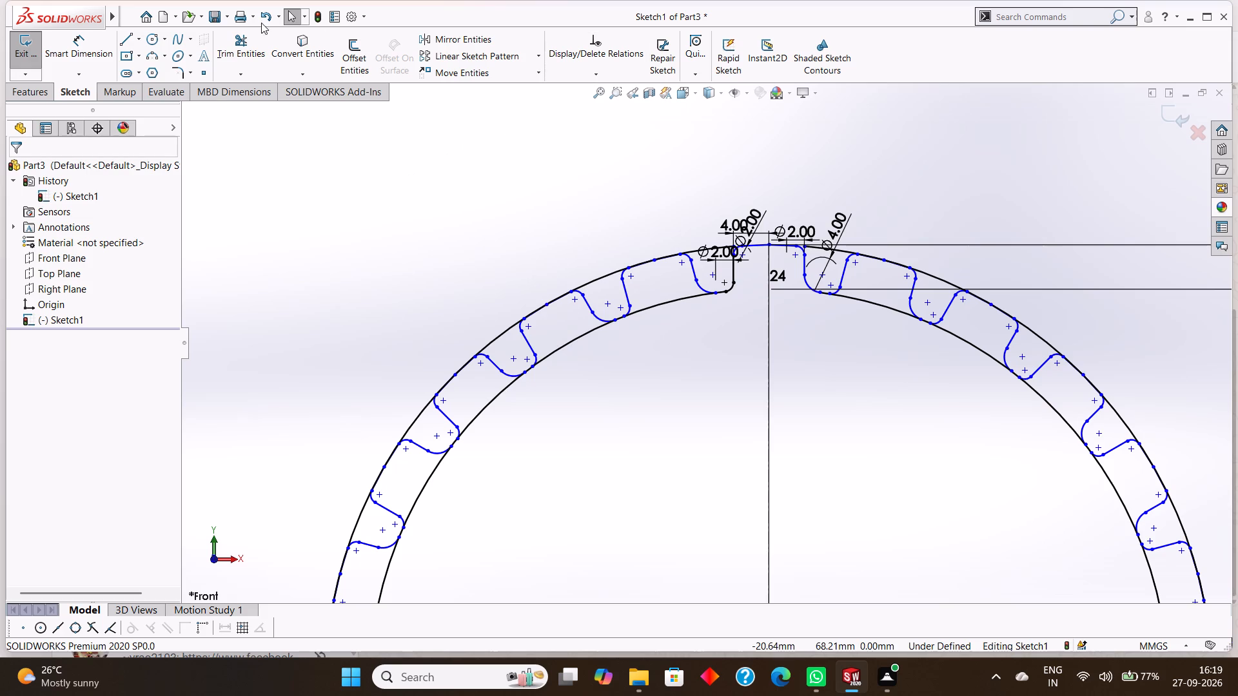
pyautogui.click(233, 73)
pyautogui.click(251, 90)
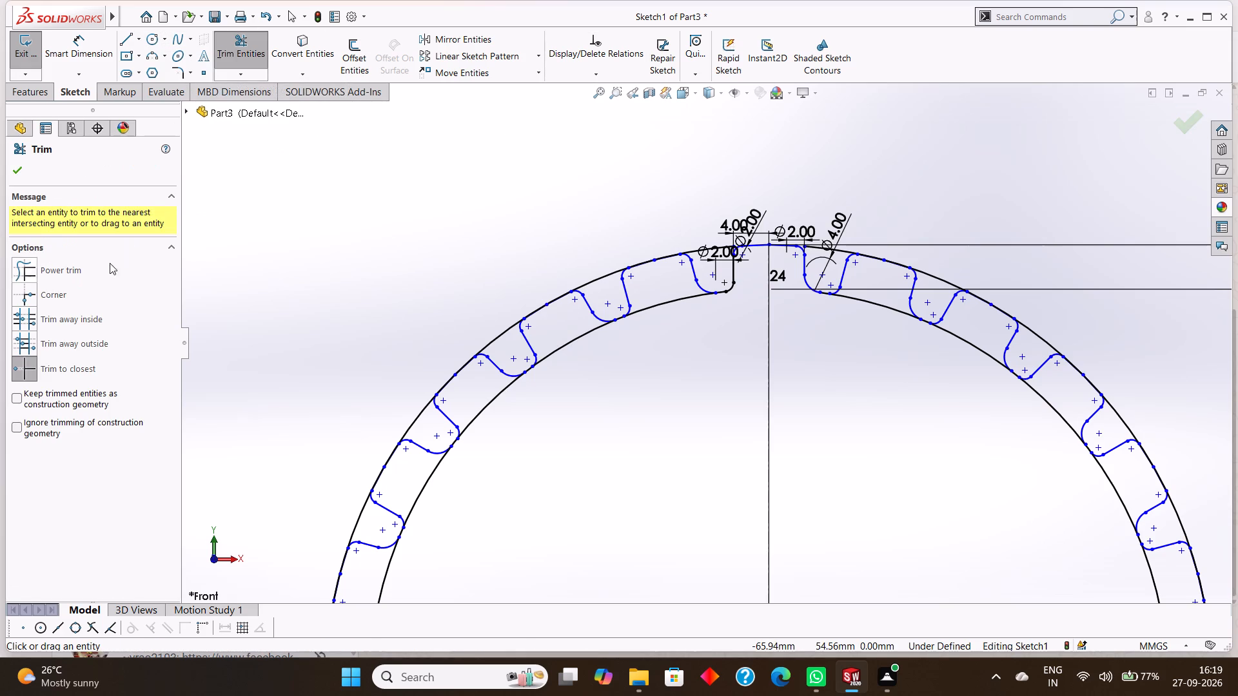
pyautogui.click(67, 268)
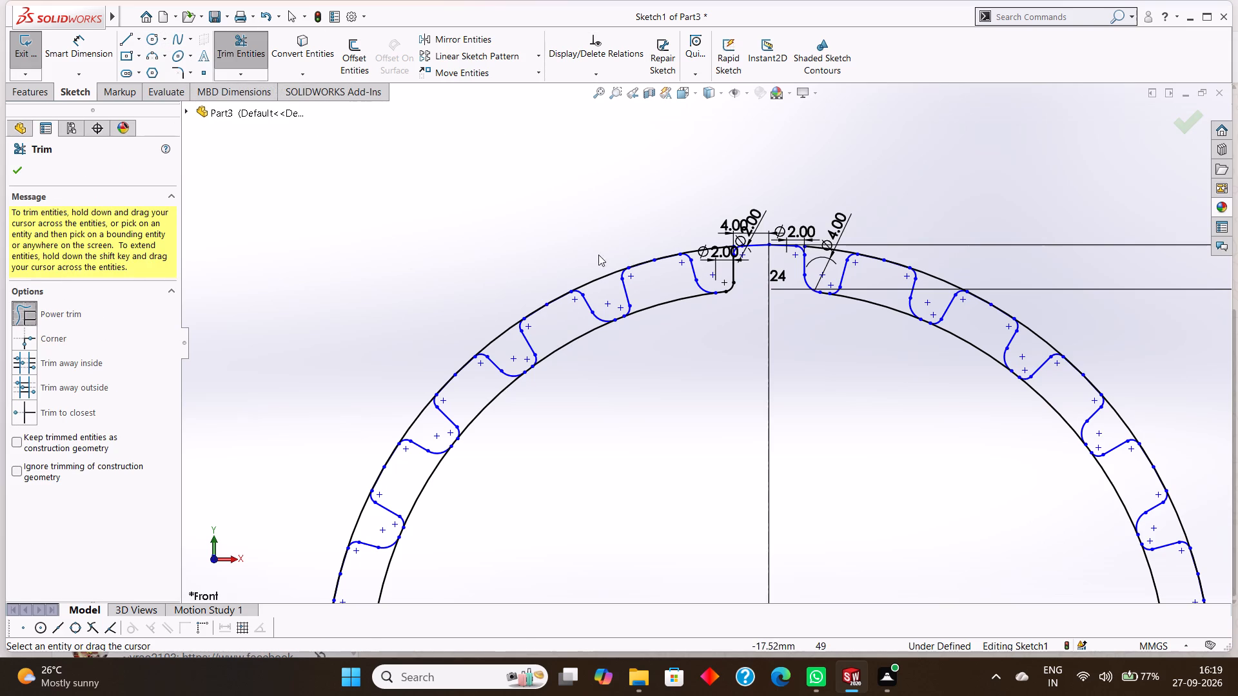
pyautogui.moveTo(591, 258); pyautogui.dragTo(602, 280)
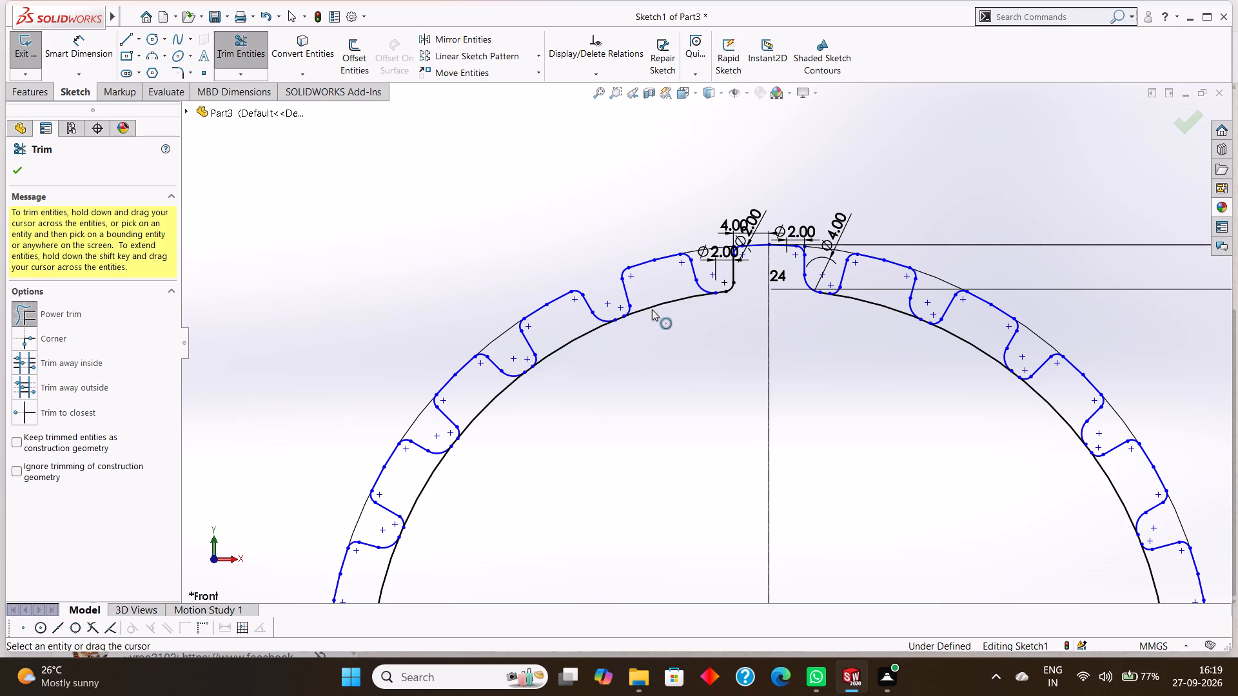
# Power-trim the six inner-circle segments between the notch outlines, from beside the top notch round to the negative-X axis.
pyautogui.moveTo(671, 318); pyautogui.dragTo(666, 298)
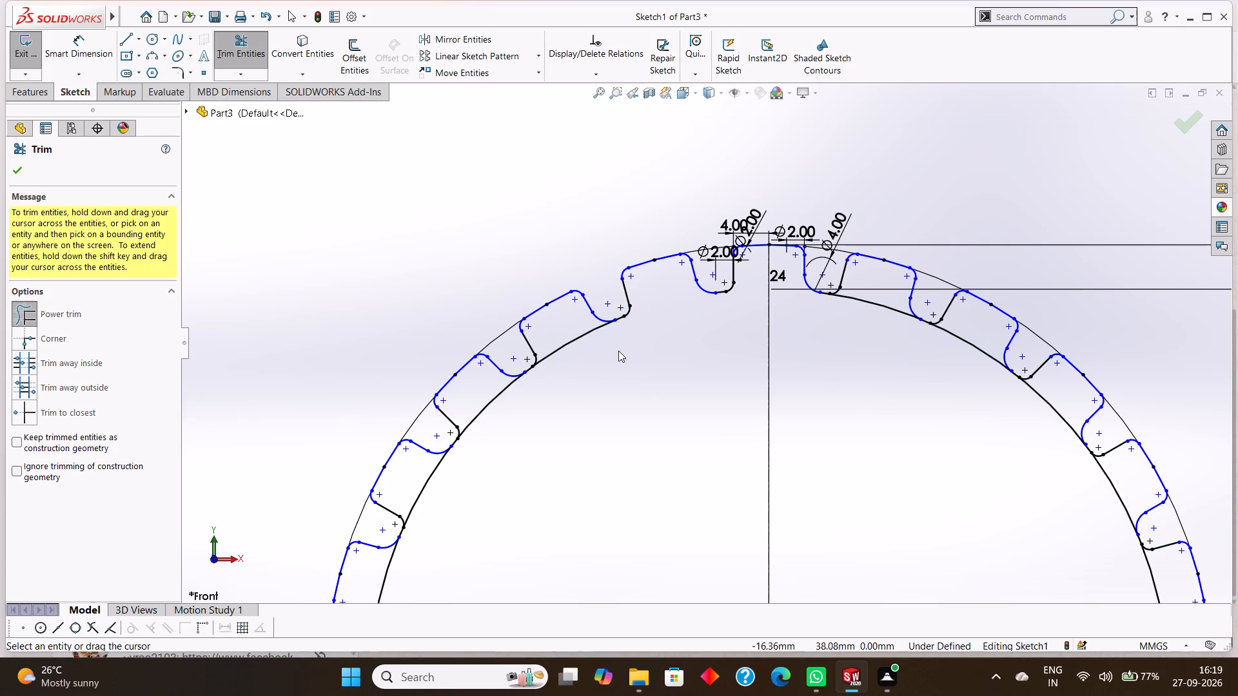
pyautogui.moveTo(591, 349); pyautogui.dragTo(575, 333)
pyautogui.scroll(3, 598, 349)
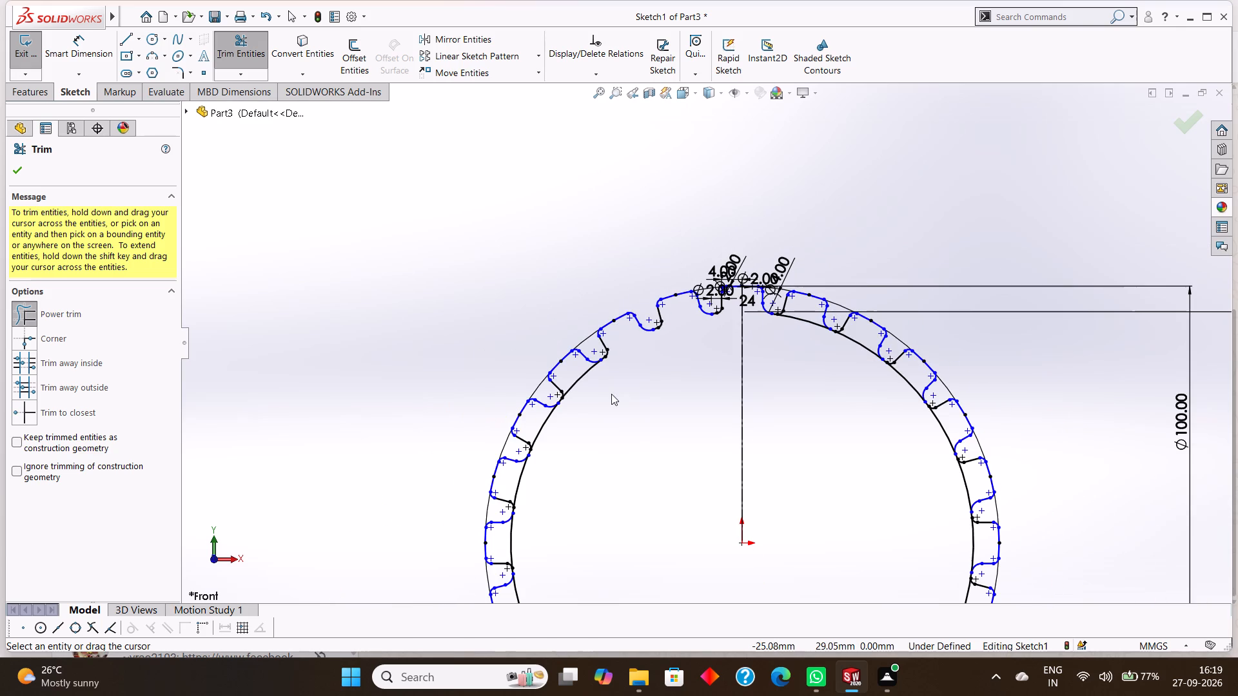
pyautogui.moveTo(594, 398); pyautogui.dragTo(576, 374)
pyautogui.scroll(-2, 624, 396)
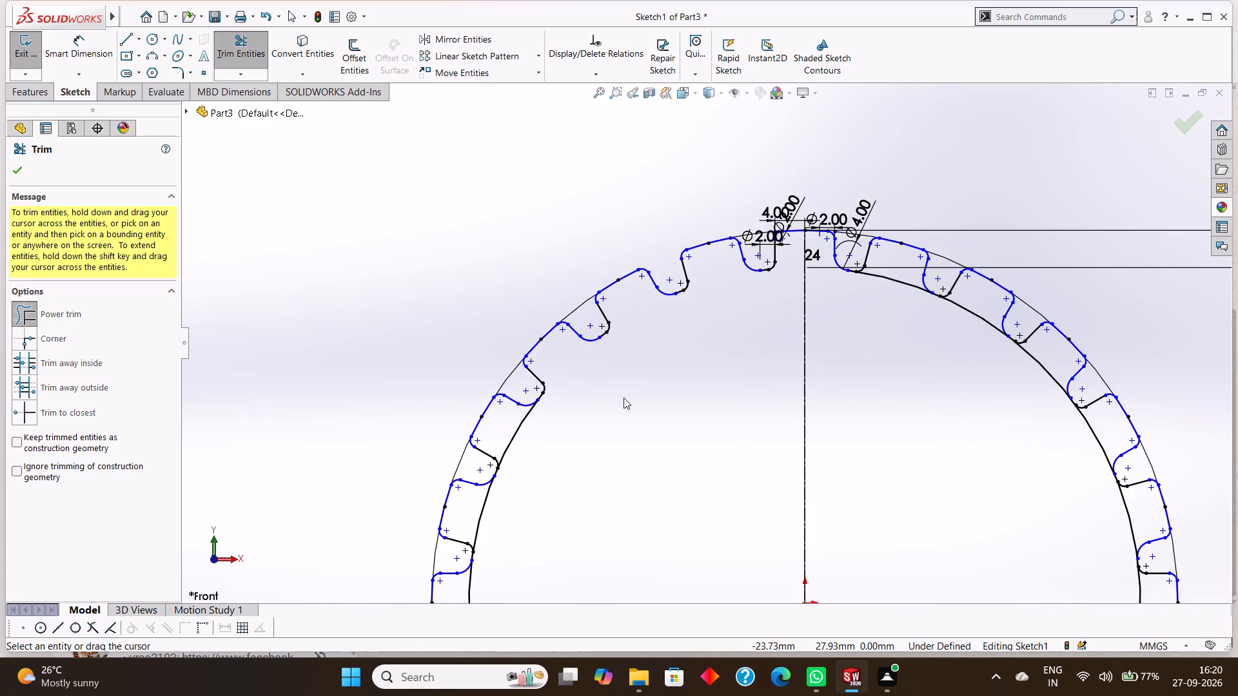
pyautogui.scroll(1, 620, 402)
pyautogui.moveTo(556, 431); pyautogui.dragTo(542, 423)
pyautogui.scroll(2, 544, 420)
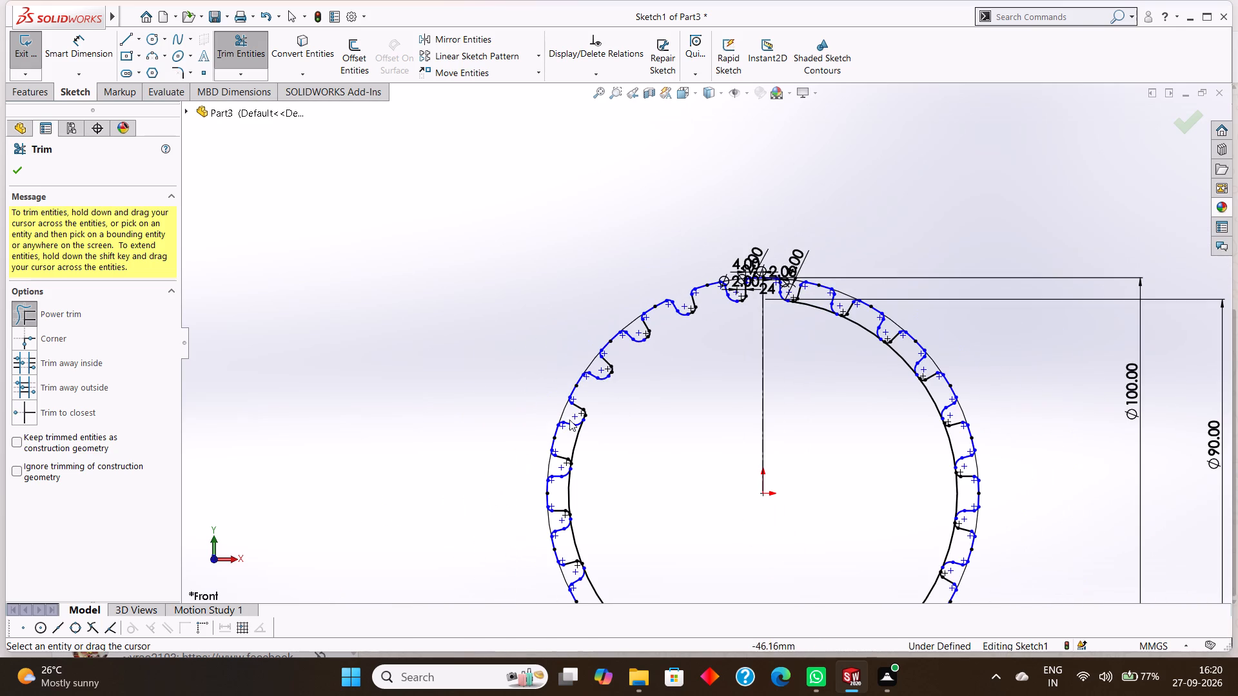
pyautogui.moveTo(605, 452); pyautogui.dragTo(580, 440)
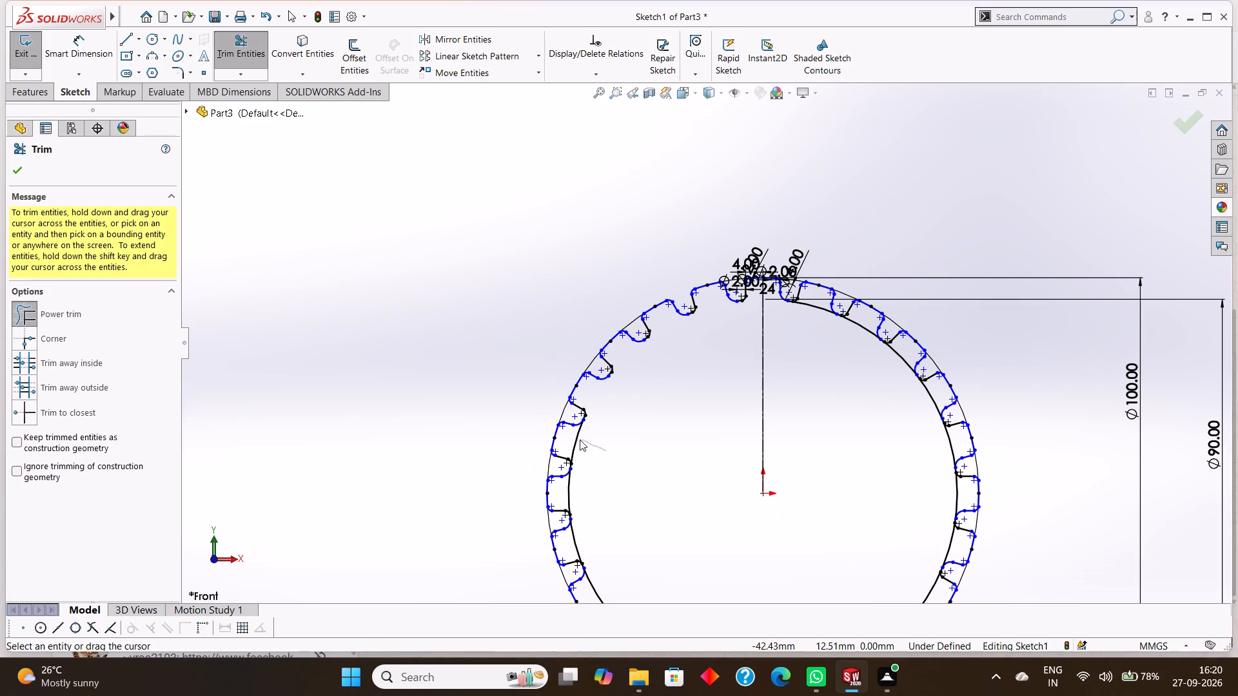
pyautogui.moveTo(580, 440); pyautogui.dragTo(575, 436)
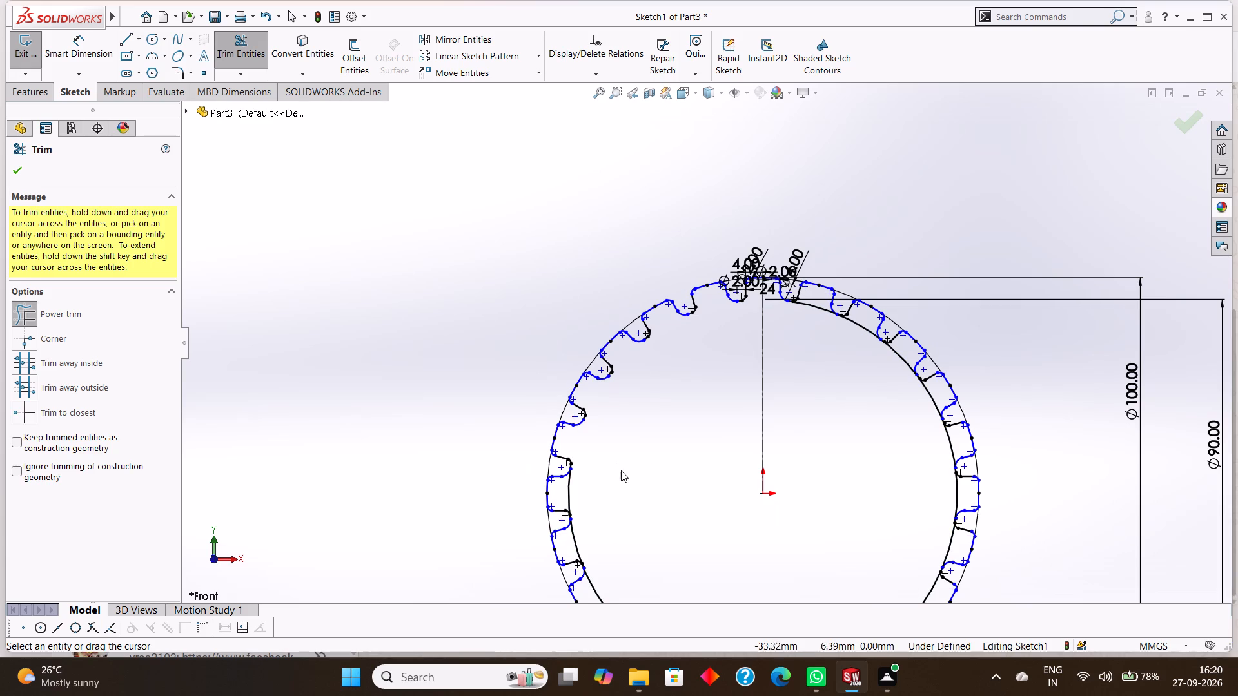
pyautogui.scroll(-1, 613, 485)
pyautogui.moveTo(595, 483); pyautogui.dragTo(567, 481)
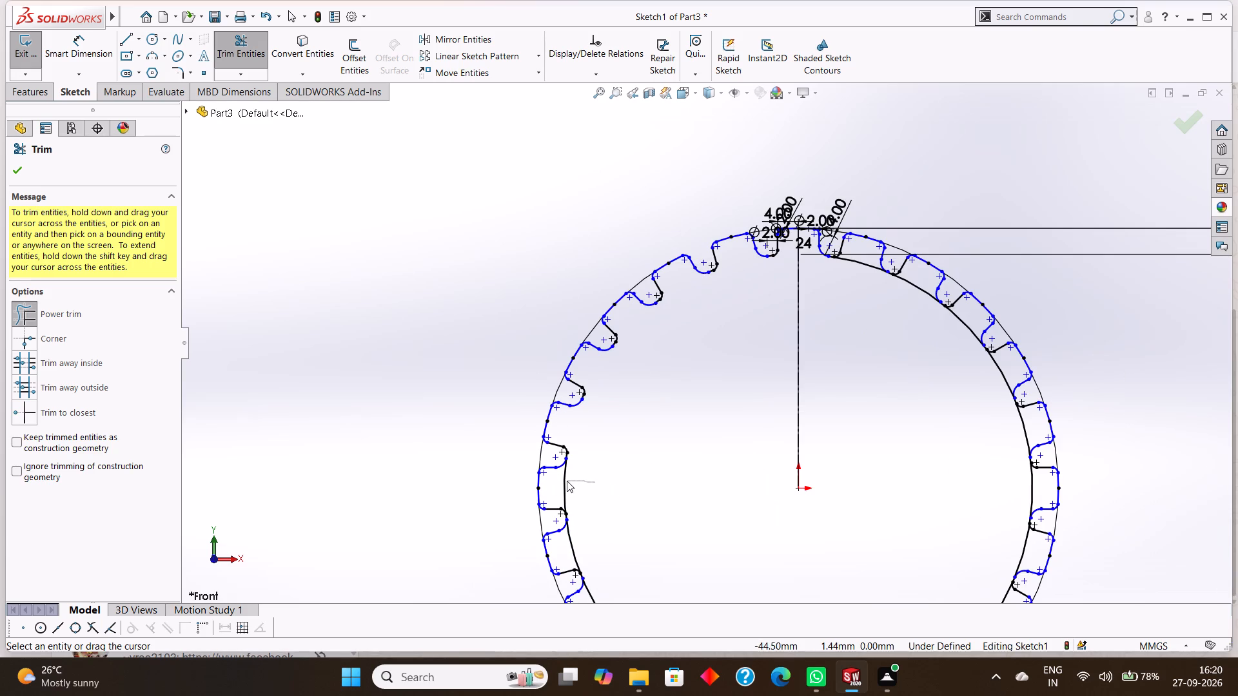
pyautogui.moveTo(567, 481); pyautogui.dragTo(564, 480)
# Power-trim the next six inner-circle segments, from below the negative-X axis round to the bottom of the ring.
pyautogui.scroll(-2, 597, 479)
pyautogui.scroll(3, 626, 472)
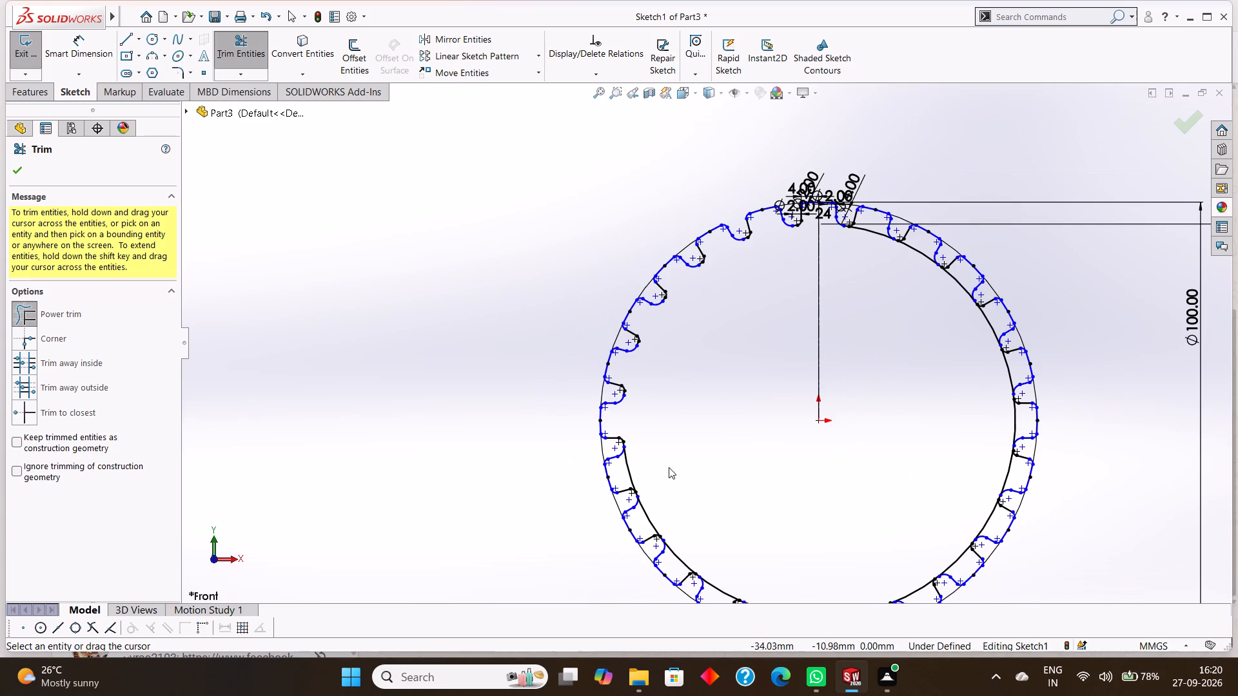
pyautogui.moveTo(665, 463); pyautogui.dragTo(623, 466)
pyautogui.scroll(-1, 657, 466)
pyautogui.scroll(1, 676, 466)
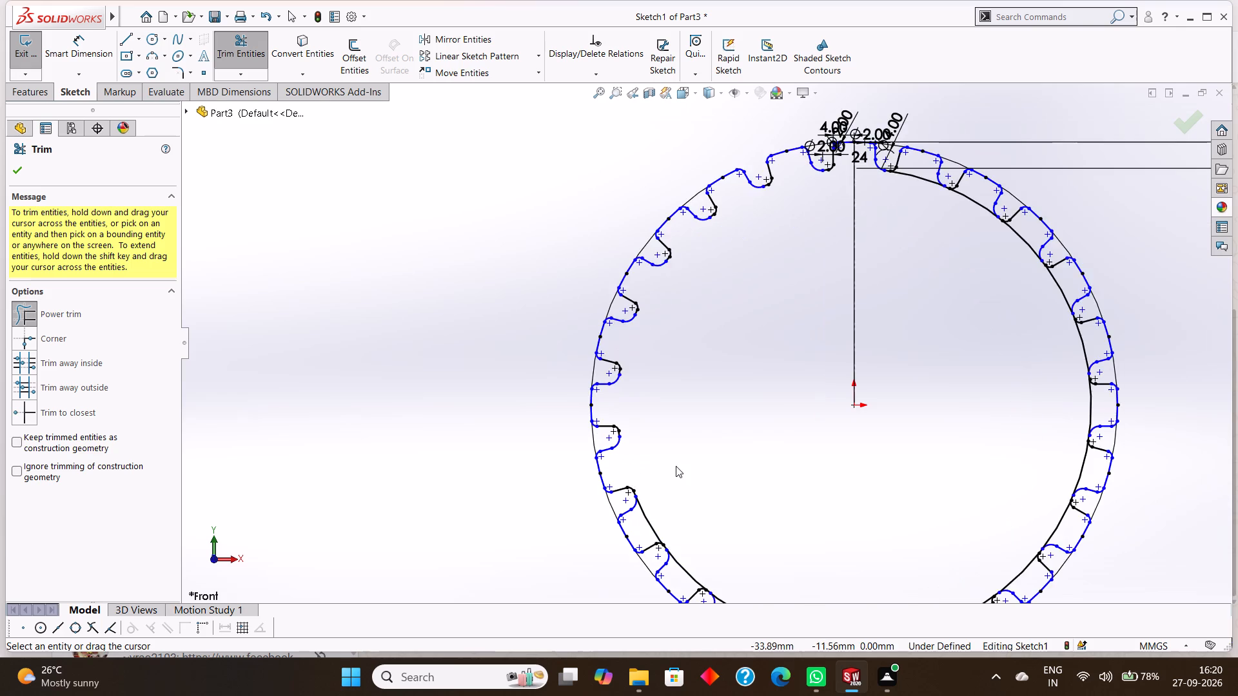
pyautogui.moveTo(700, 477); pyautogui.dragTo(653, 487)
pyautogui.scroll(-1, 710, 490)
pyautogui.moveTo(711, 490); pyautogui.dragTo(698, 516)
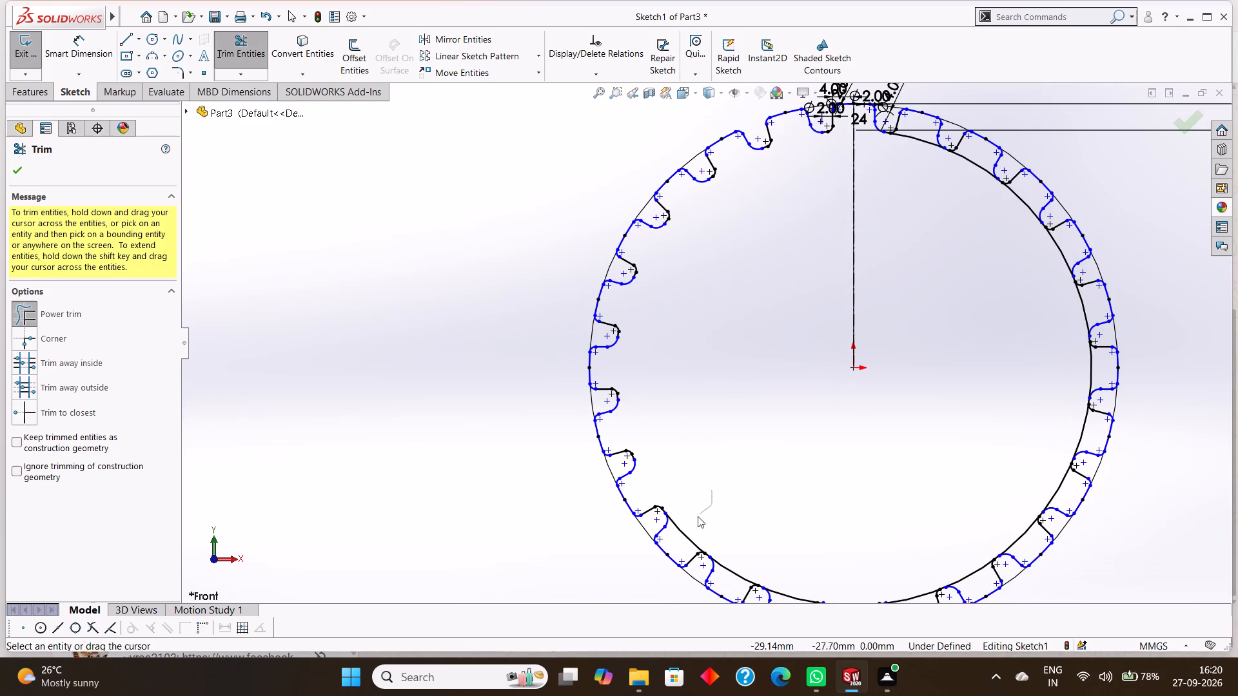
pyautogui.moveTo(698, 516); pyautogui.dragTo(682, 532)
pyautogui.scroll(3, 722, 505)
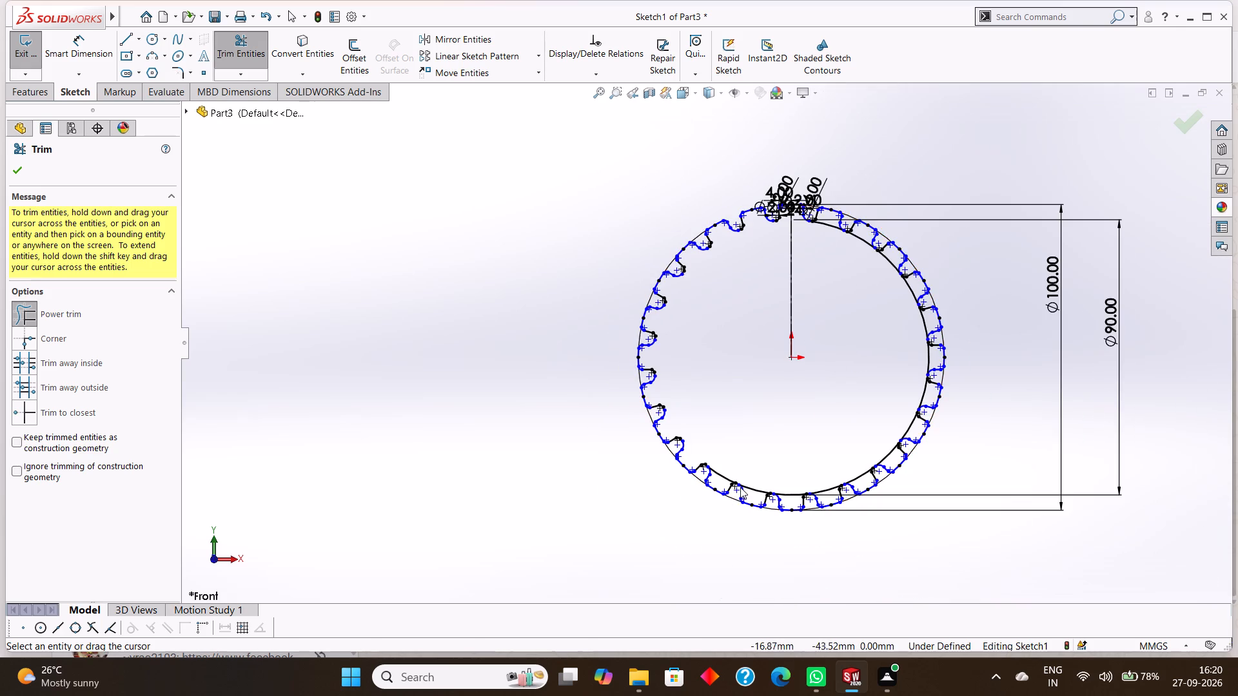
pyautogui.scroll(-2, 731, 441)
pyautogui.moveTo(731, 441); pyautogui.dragTo(715, 482)
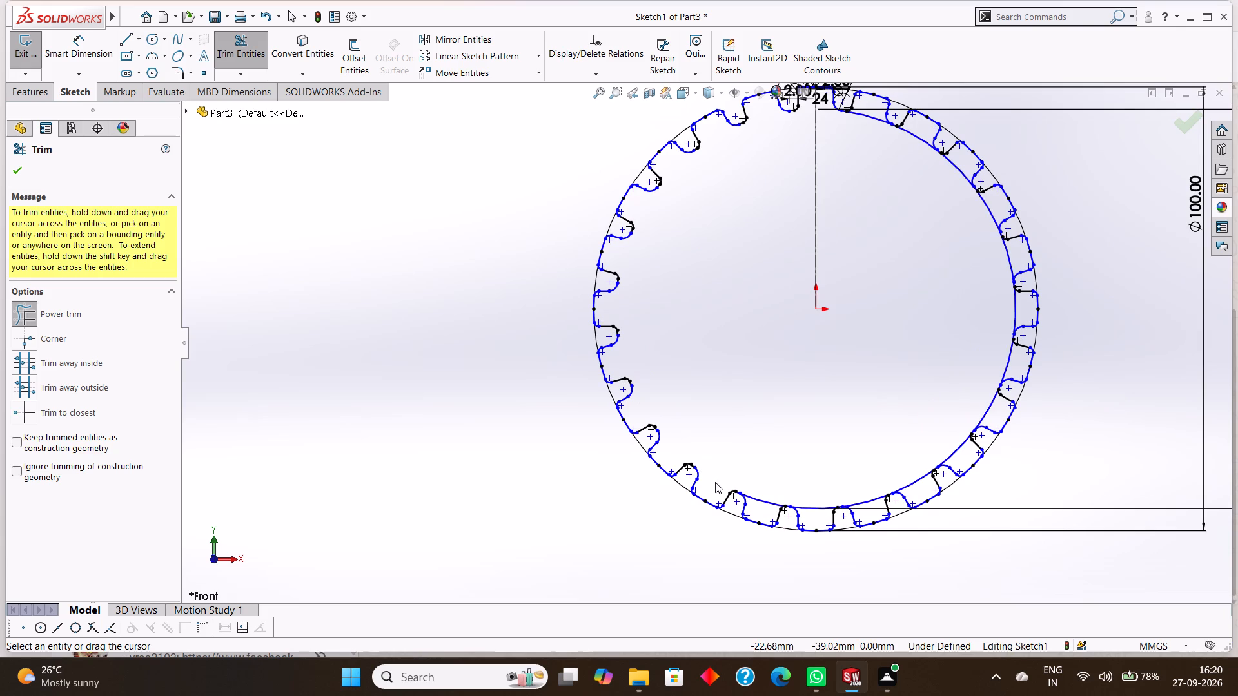
pyautogui.scroll(-1, 752, 453)
pyautogui.moveTo(777, 451); pyautogui.dragTo(759, 504)
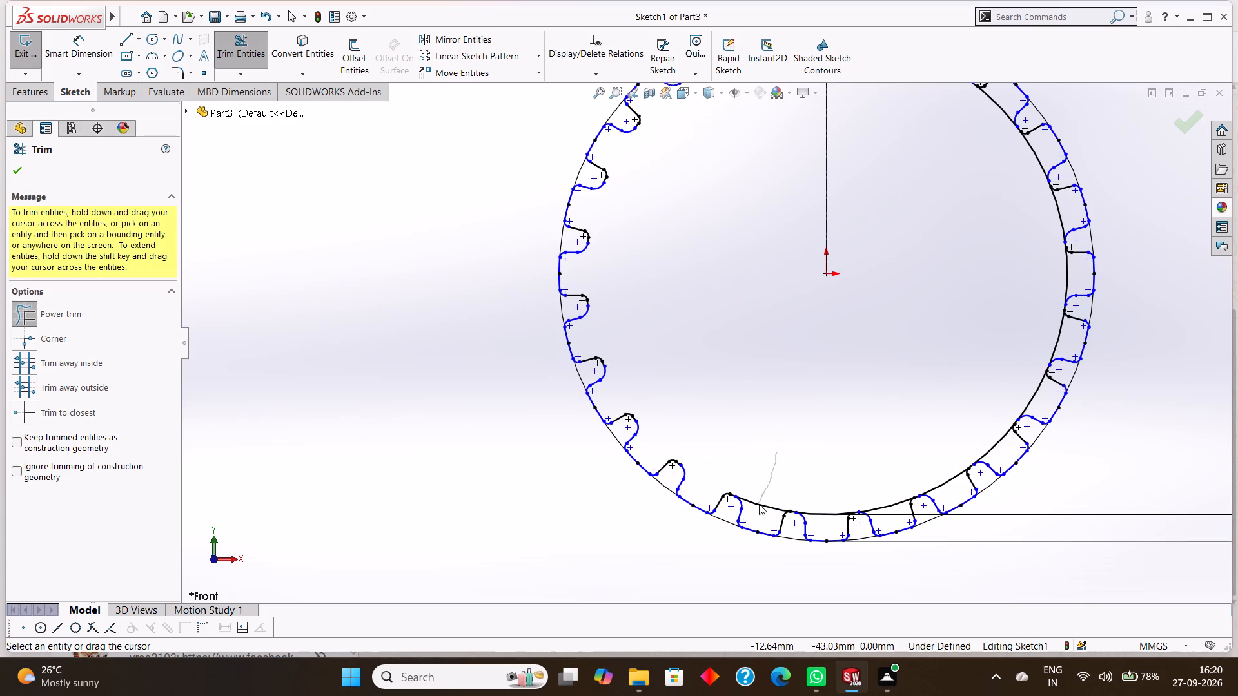
pyautogui.moveTo(759, 504); pyautogui.dragTo(758, 507)
pyautogui.moveTo(830, 458); pyautogui.dragTo(833, 495)
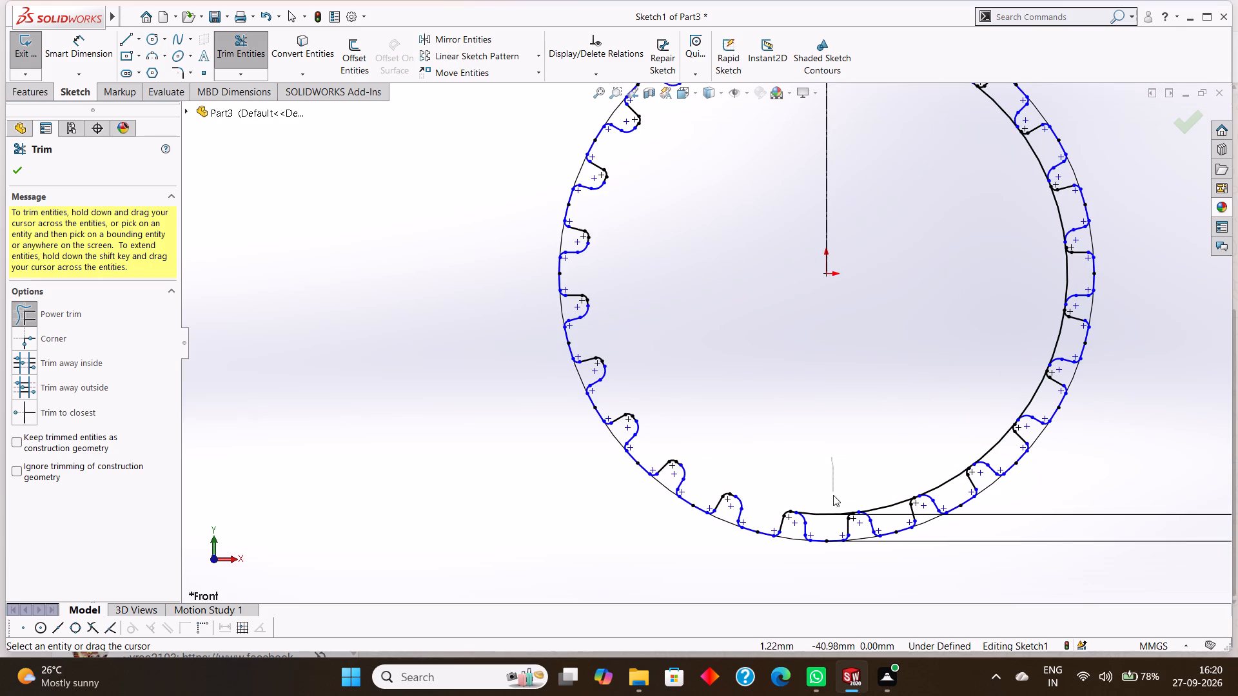
pyautogui.moveTo(833, 495); pyautogui.dragTo(828, 518)
# Power-trim the next six inner-circle segments, from beside the bottom of the ring up to the positive-X axis.
pyautogui.moveTo(865, 457); pyautogui.dragTo(883, 502)
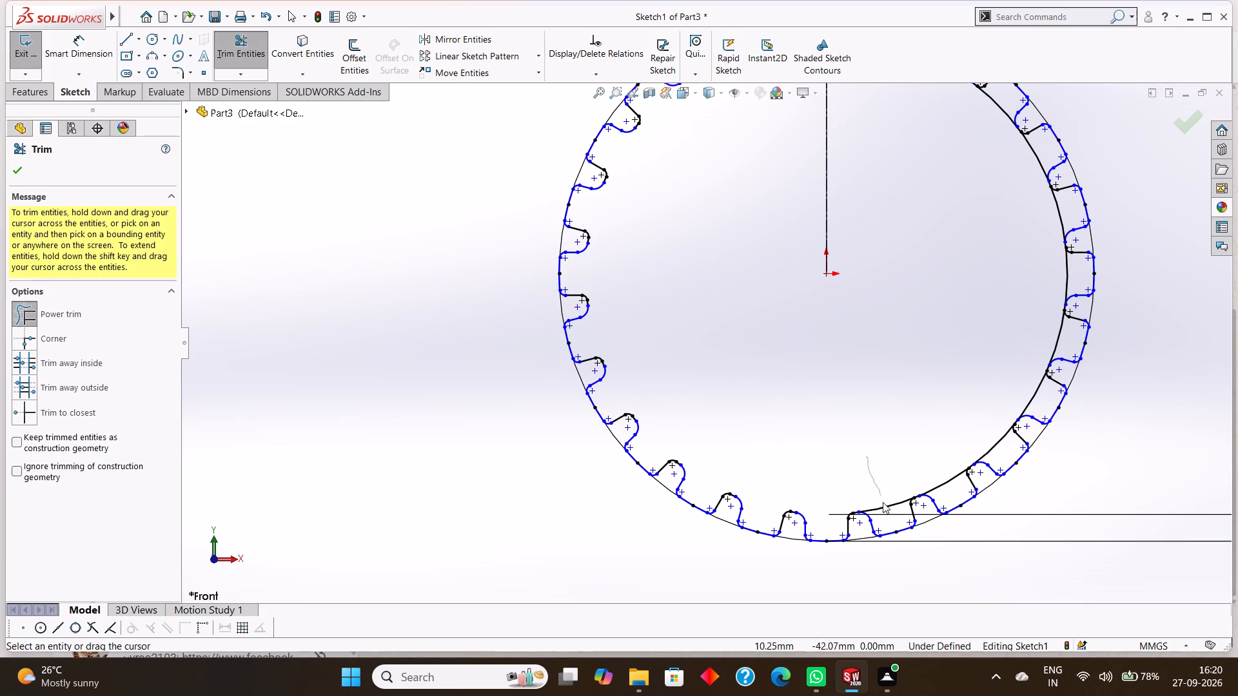
pyautogui.moveTo(883, 502); pyautogui.dragTo(885, 508)
pyautogui.moveTo(914, 451); pyautogui.dragTo(946, 485)
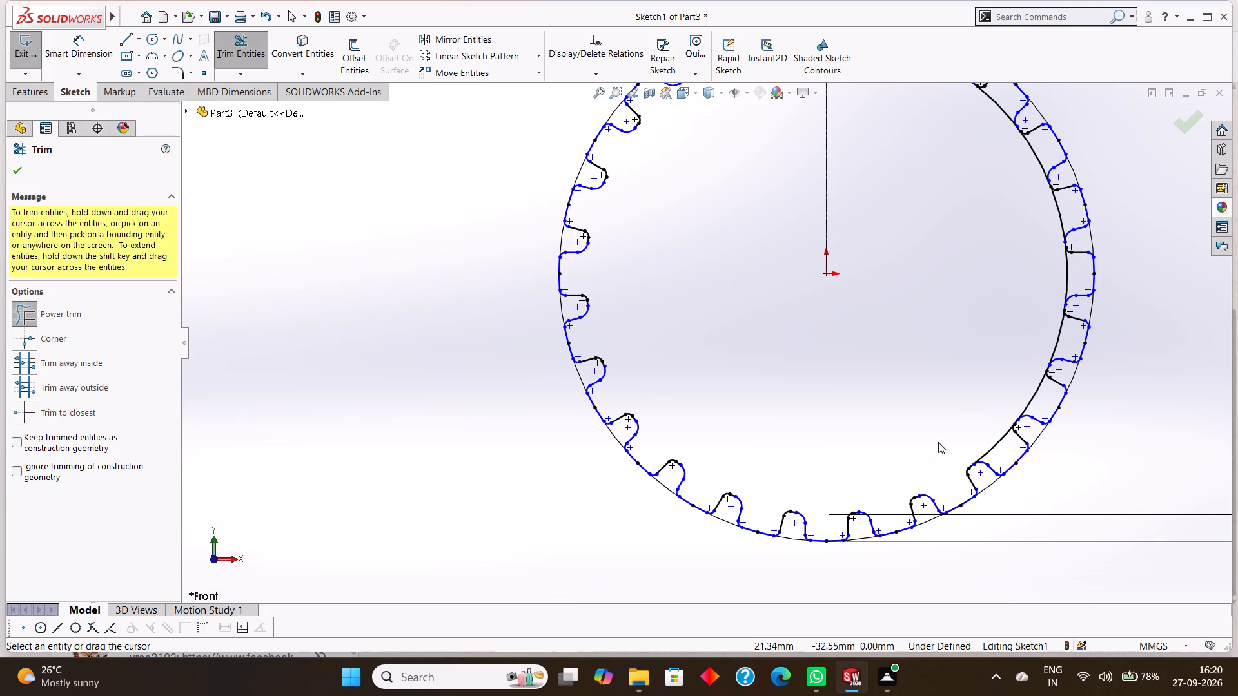
pyautogui.moveTo(976, 425); pyautogui.dragTo(1006, 445)
pyautogui.moveTo(1004, 383); pyautogui.dragTo(1037, 389)
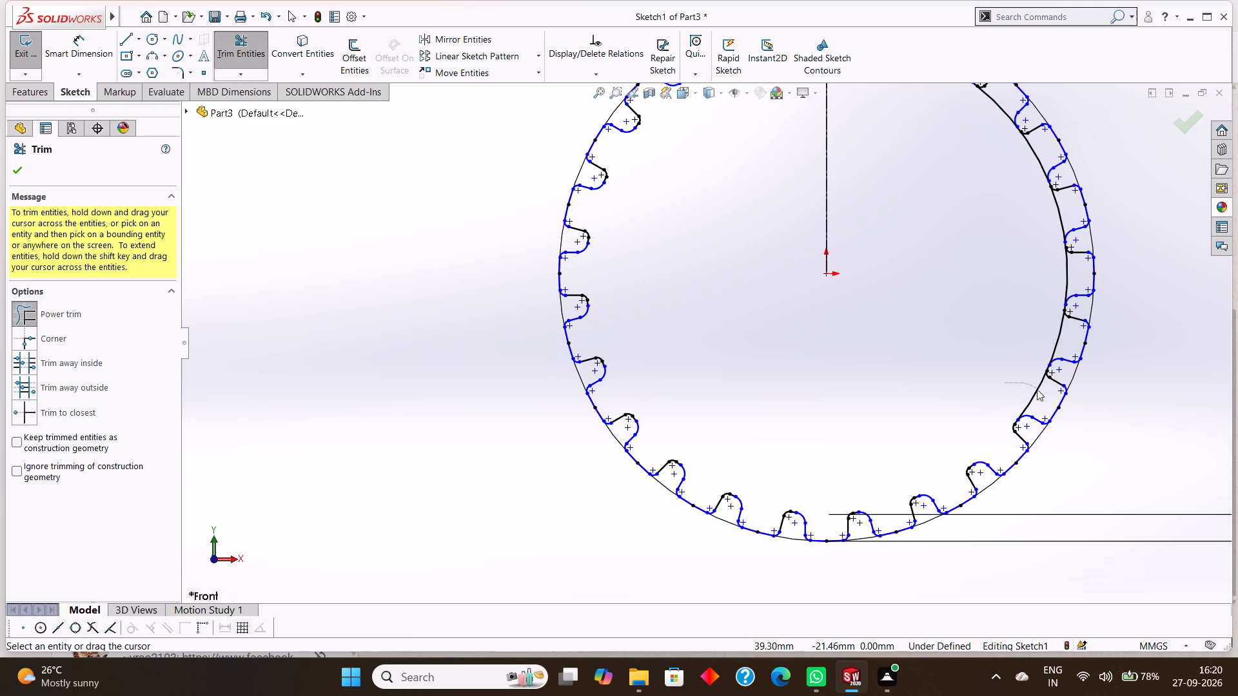
pyautogui.moveTo(1037, 389); pyautogui.dragTo(1039, 391)
pyautogui.moveTo(1034, 326); pyautogui.dragTo(1071, 329)
pyautogui.moveTo(1041, 276); pyautogui.dragTo(1074, 269)
# Power-trim the remaining 90 mm inner-circle segments between the notch outlines, from above the positive-X axis up to the top notch.
pyautogui.moveTo(1032, 223); pyautogui.dragTo(1060, 207)
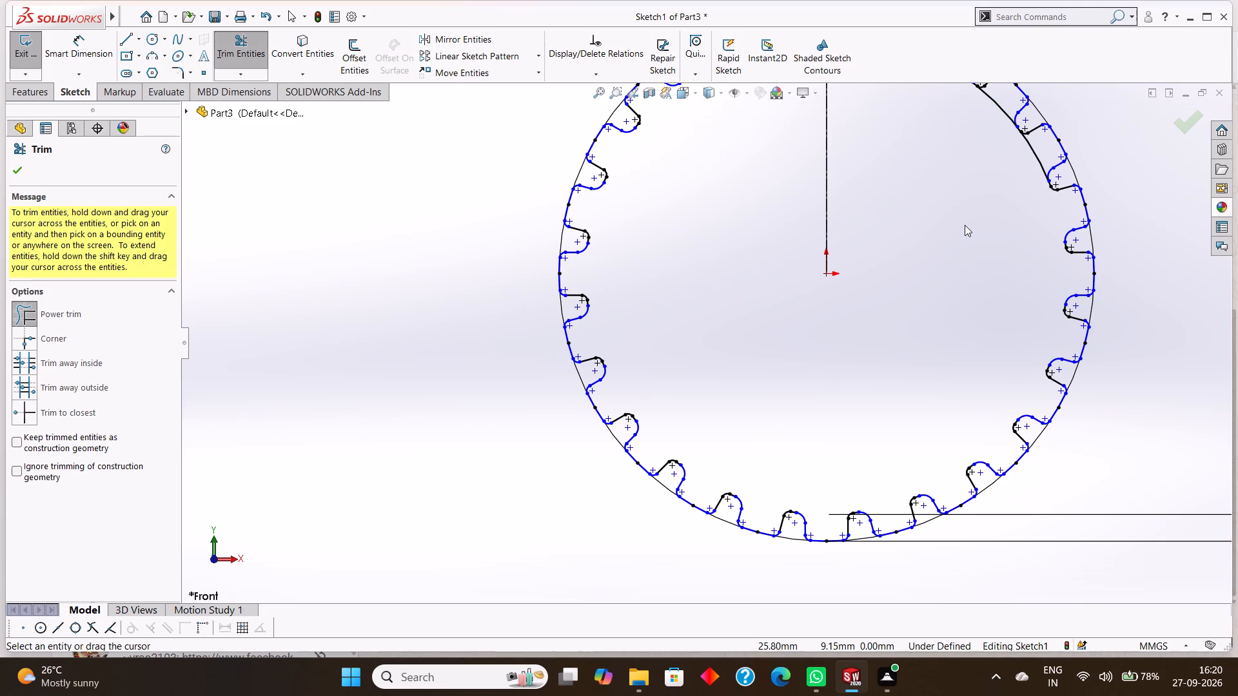
pyautogui.scroll(1, 967, 222)
pyautogui.moveTo(969, 200); pyautogui.dragTo(979, 180)
pyautogui.moveTo(945, 159); pyautogui.dragTo(945, 138)
pyautogui.scroll(-2, 876, 121)
pyautogui.moveTo(879, 160); pyautogui.dragTo(887, 153)
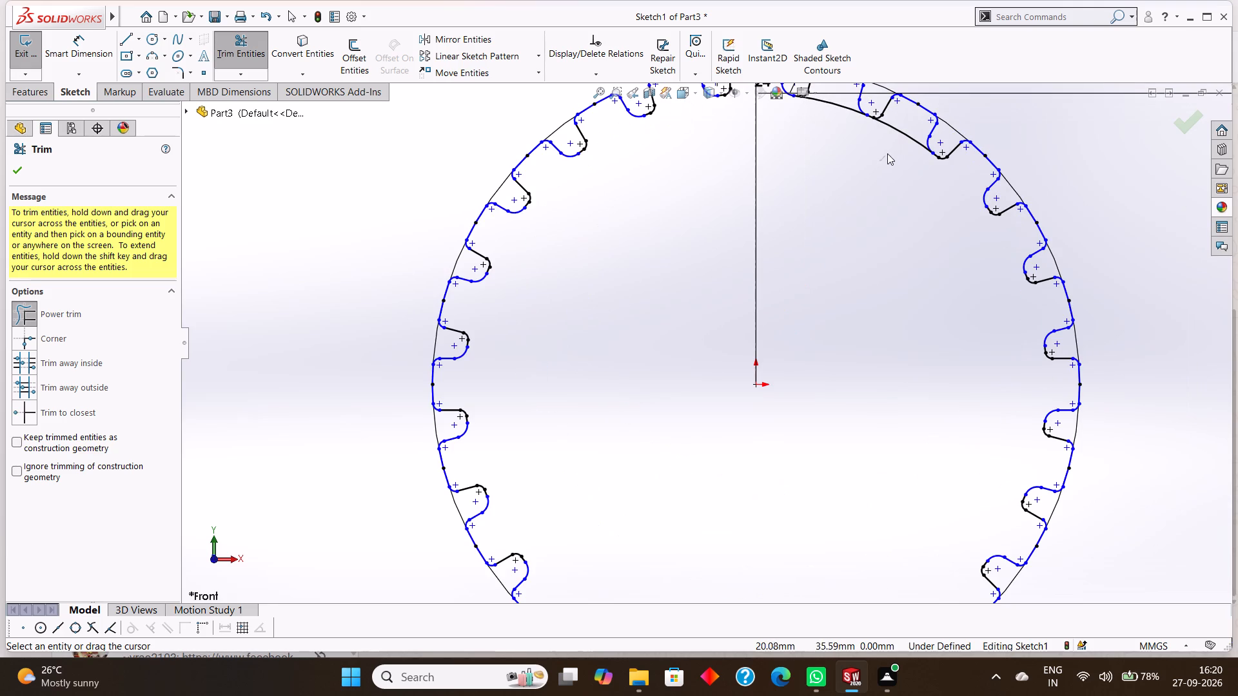
pyautogui.moveTo(887, 153); pyautogui.dragTo(903, 130)
pyautogui.moveTo(825, 120); pyautogui.dragTo(825, 106)
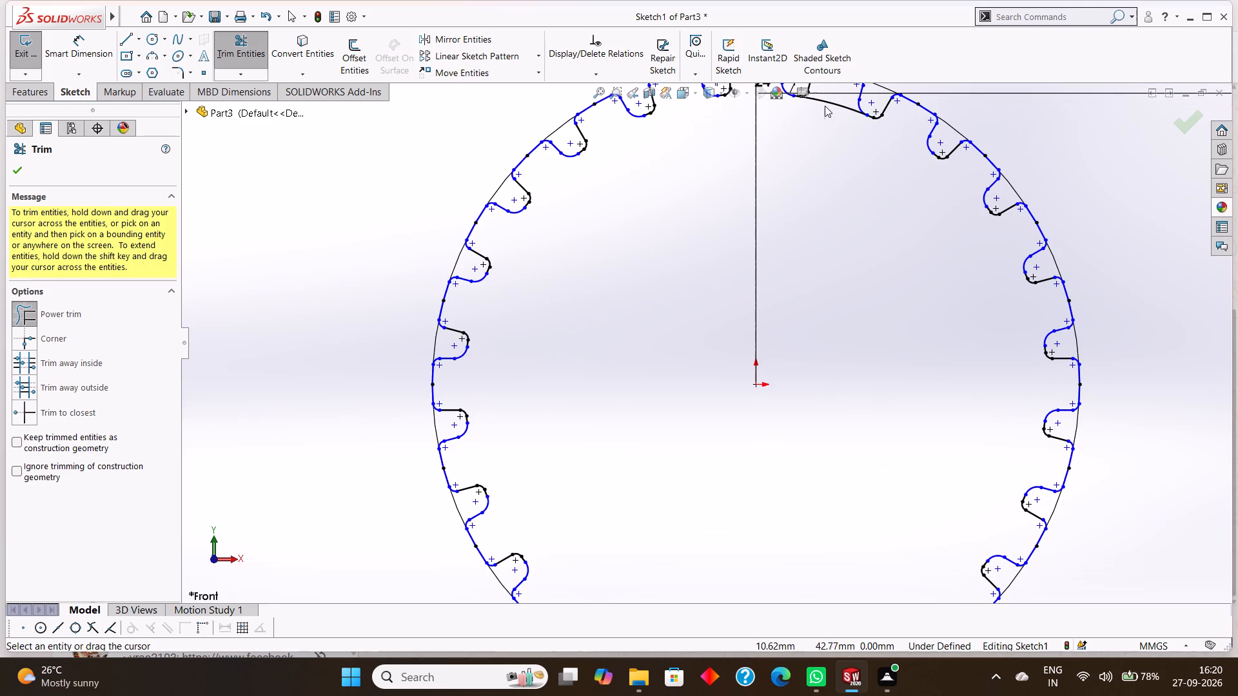
pyautogui.moveTo(825, 106); pyautogui.dragTo(825, 99)
# Power-trim the four 100 mm outer-circle arcs bridging the notch mouths in the upper negative-X quadrant, down to the X axis.
pyautogui.scroll(2, 821, 142)
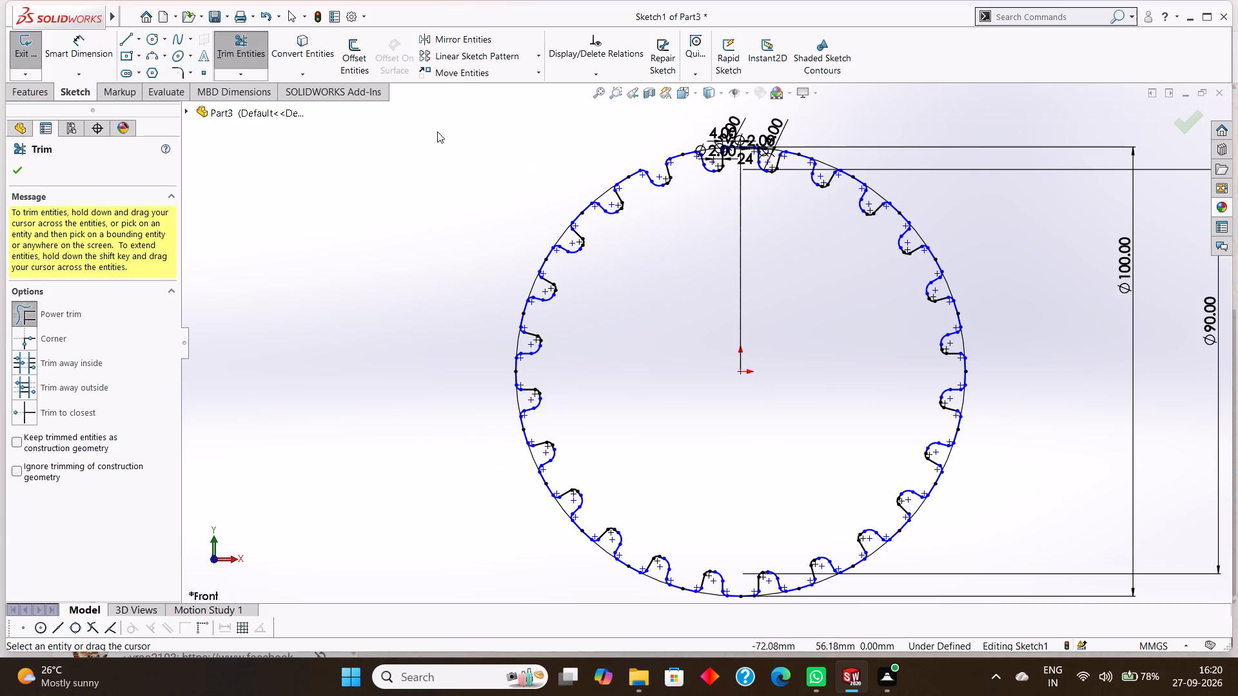
pyautogui.scroll(-2, 510, 159)
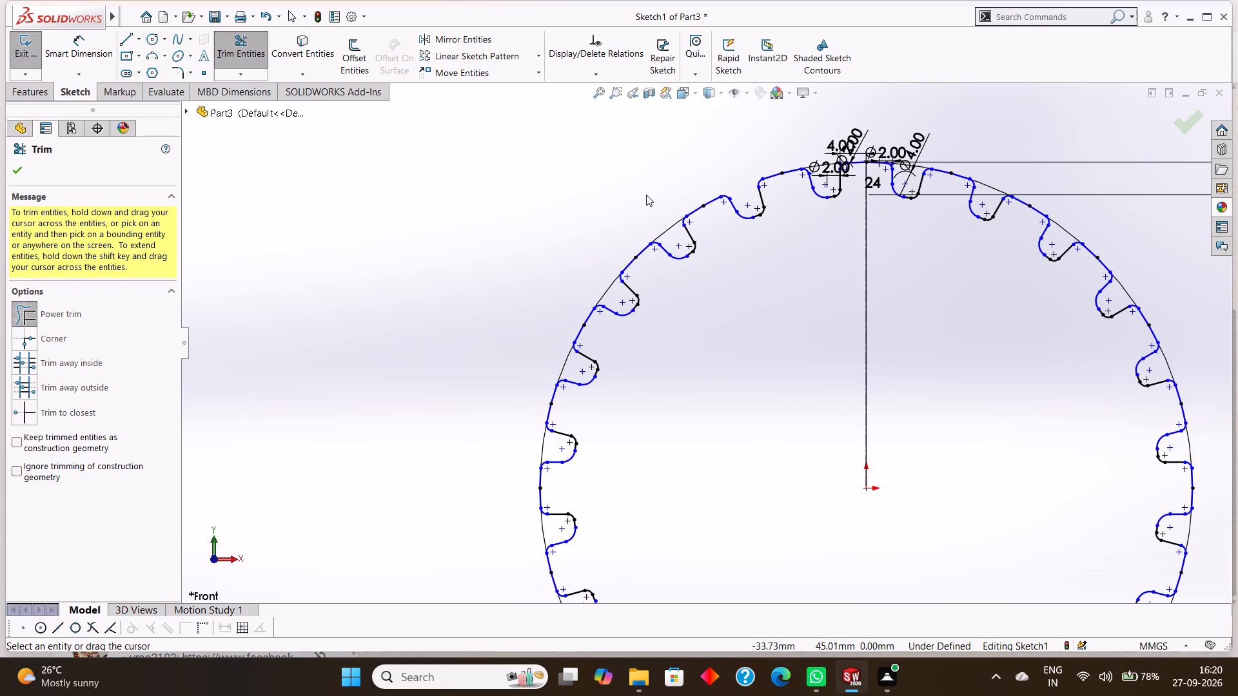
pyautogui.moveTo(646, 195); pyautogui.dragTo(672, 231)
pyautogui.moveTo(576, 240); pyautogui.dragTo(607, 287)
pyautogui.moveTo(607, 287); pyautogui.dragTo(613, 291)
pyautogui.scroll(2, 553, 286)
pyautogui.moveTo(555, 313); pyautogui.dragTo(585, 333)
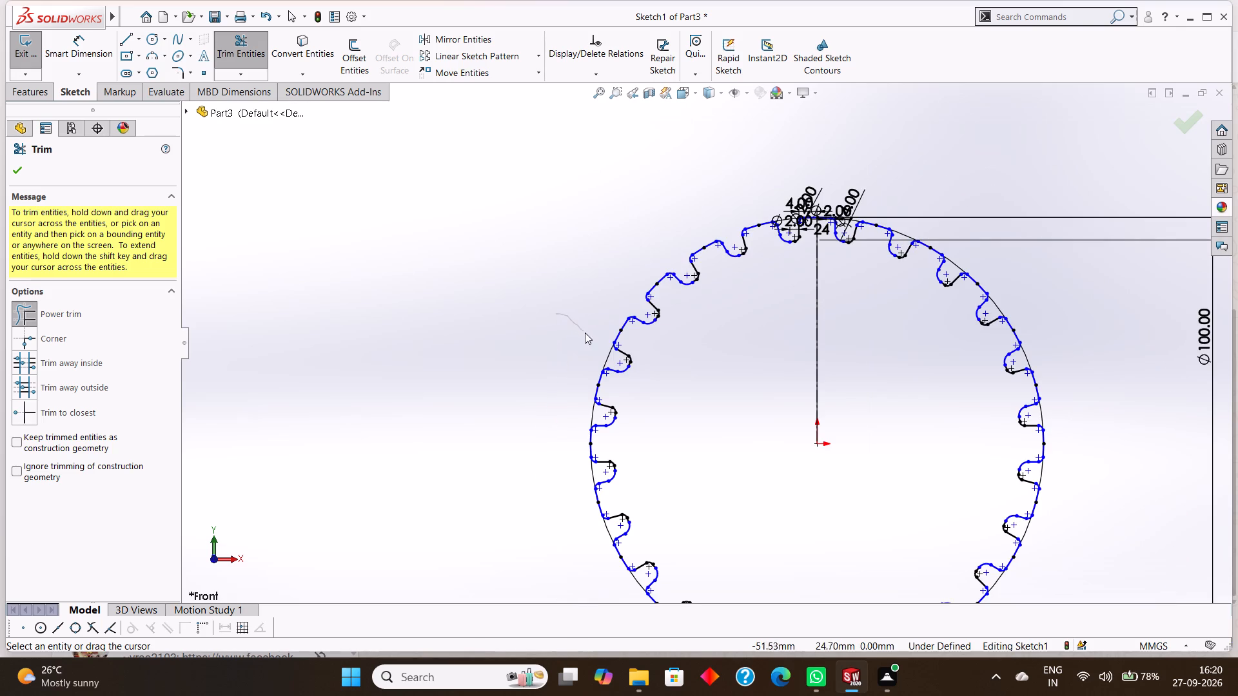
pyautogui.moveTo(585, 333); pyautogui.dragTo(609, 360)
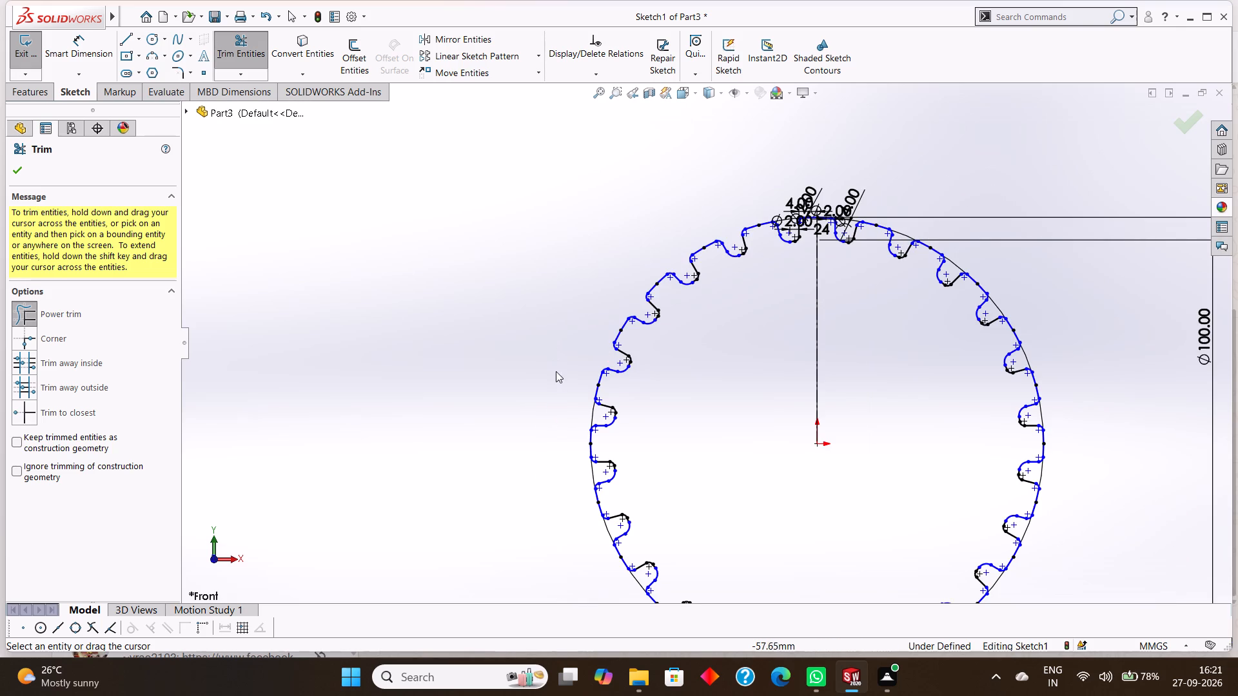
pyautogui.moveTo(522, 398); pyautogui.dragTo(590, 411)
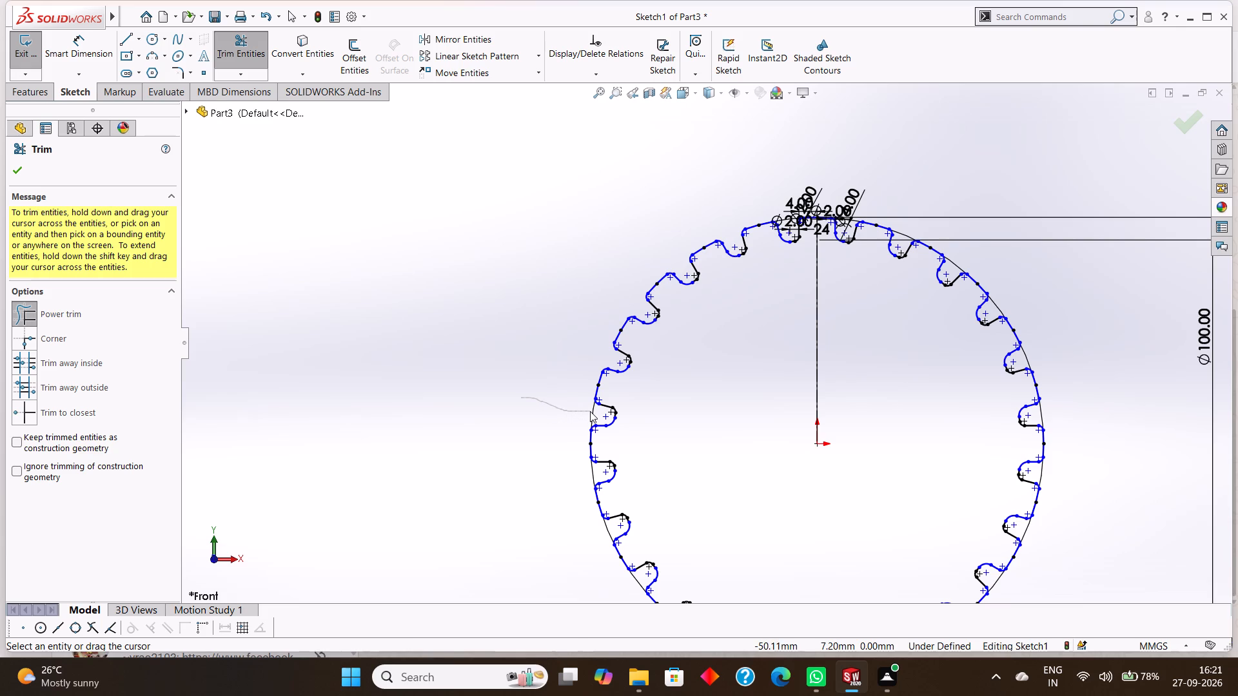
pyautogui.moveTo(590, 411); pyautogui.dragTo(596, 413)
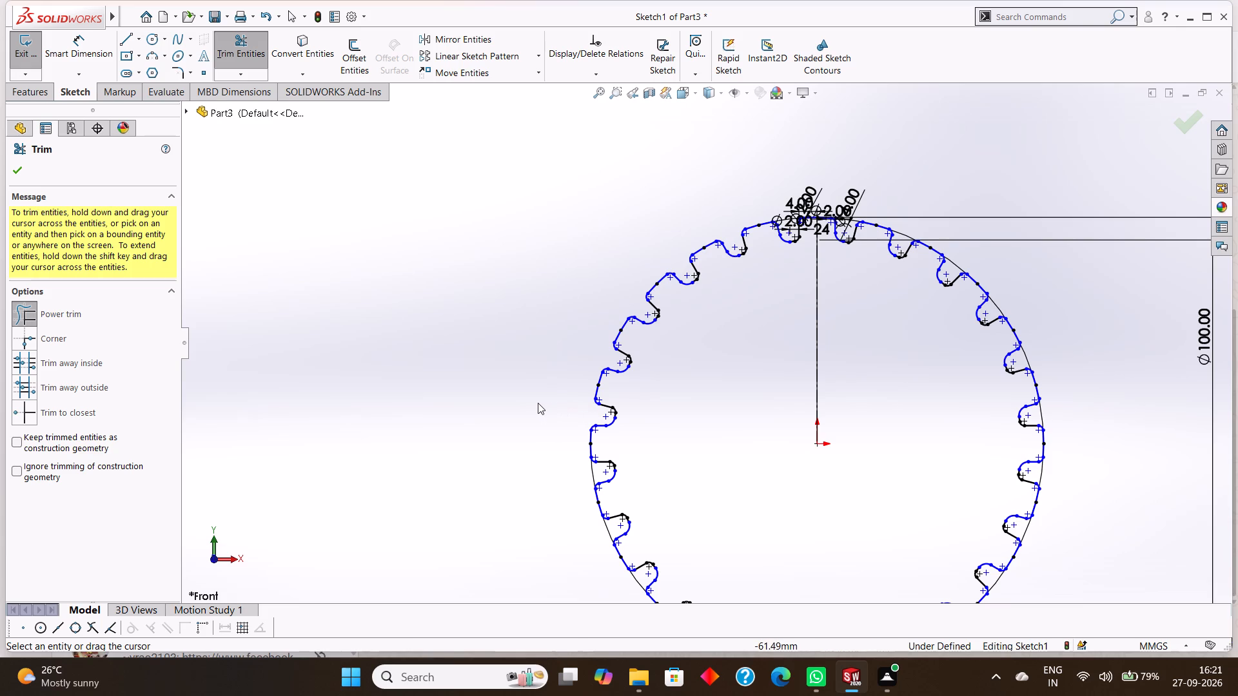
# Power-trim the six outer-circle arcs bridging the notch mouths from below the negative-X axis round to the bottom of the ring.
pyautogui.moveTo(543, 472); pyautogui.dragTo(600, 473)
pyautogui.scroll(2, 526, 448)
pyautogui.scroll(-2, 531, 418)
pyautogui.scroll(2, 571, 449)
pyautogui.scroll(-1, 627, 472)
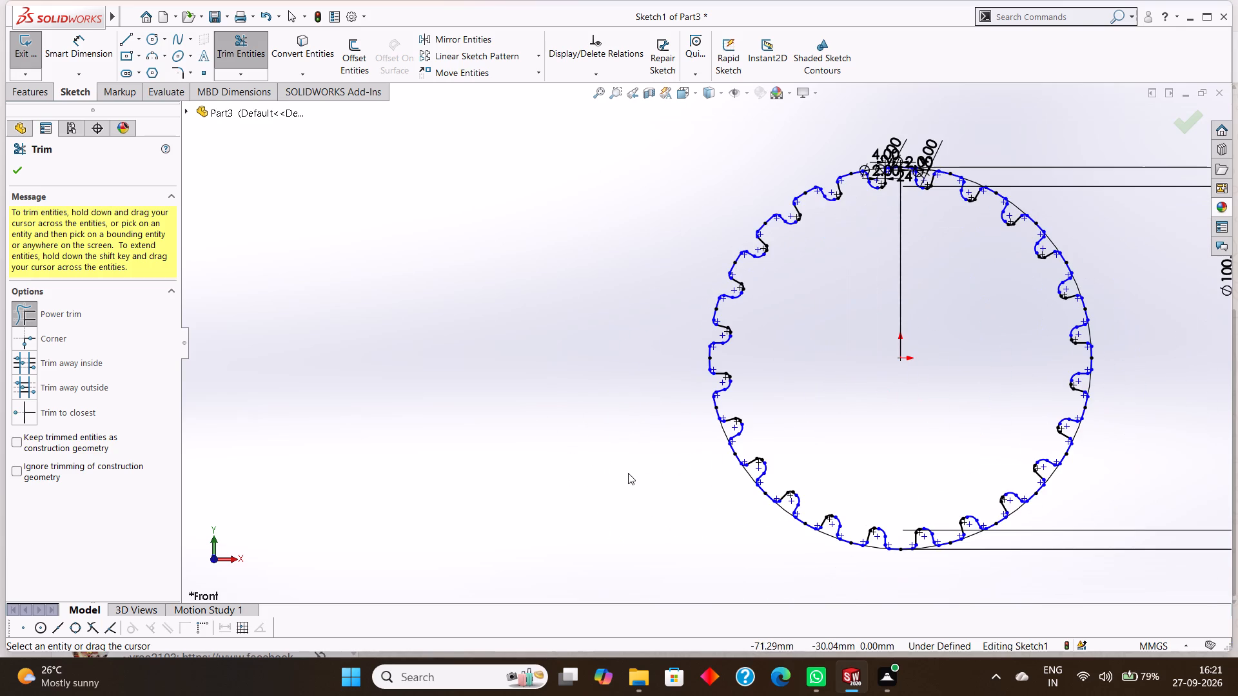
pyautogui.moveTo(672, 463); pyautogui.dragTo(723, 428)
pyautogui.scroll(-2, 685, 463)
pyautogui.scroll(-1, 744, 470)
pyautogui.moveTo(754, 469); pyautogui.dragTo(761, 459)
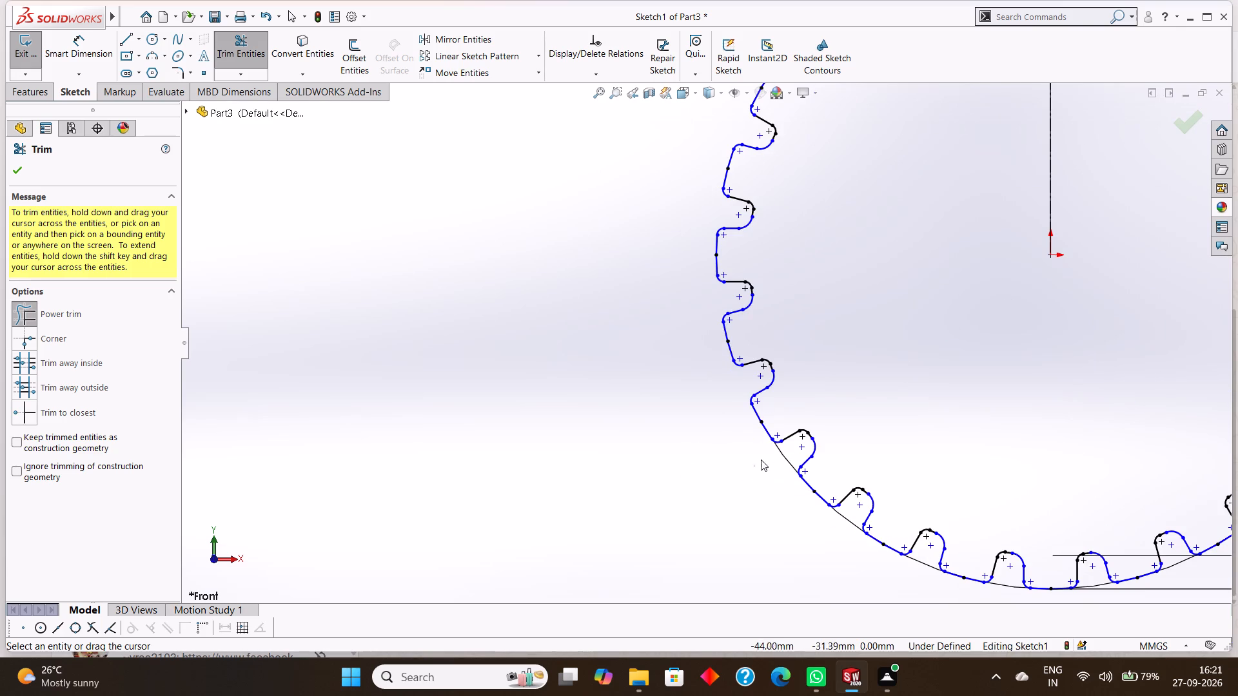
pyautogui.moveTo(761, 459); pyautogui.dragTo(785, 449)
pyautogui.moveTo(815, 549); pyautogui.dragTo(852, 525)
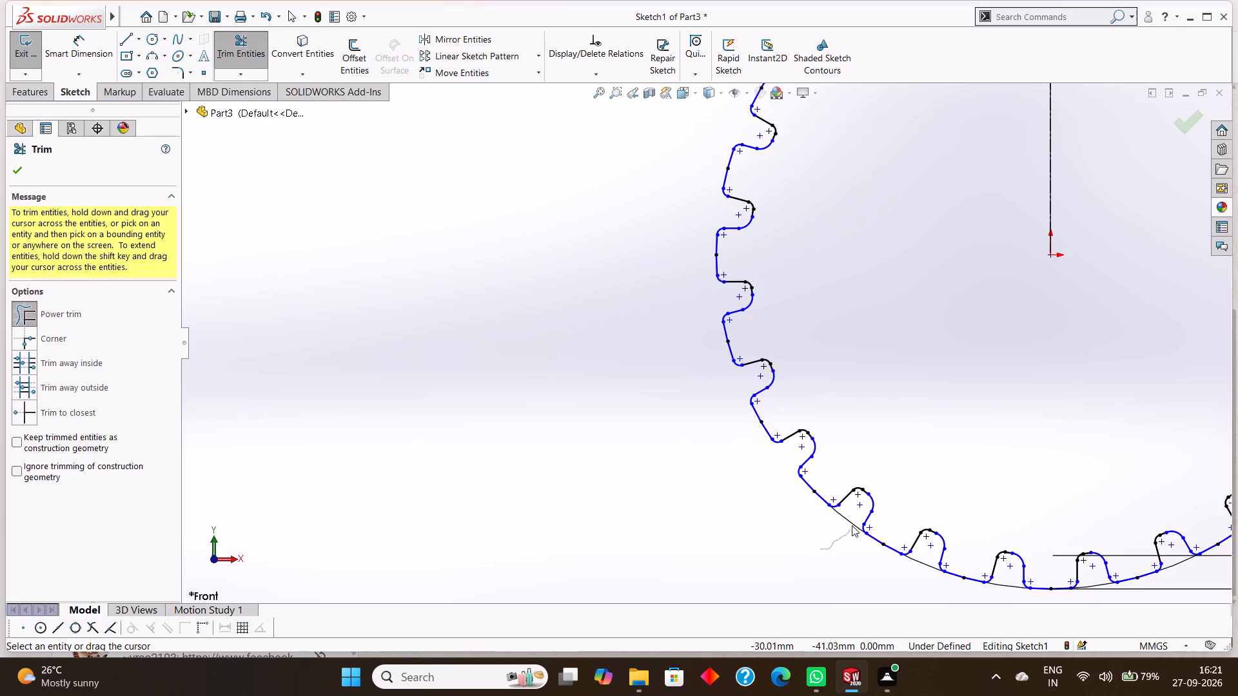
pyautogui.moveTo(852, 525); pyautogui.dragTo(853, 514)
pyautogui.moveTo(901, 581); pyautogui.dragTo(921, 559)
pyautogui.scroll(2, 907, 571)
pyautogui.moveTo(901, 552); pyautogui.dragTo(906, 536)
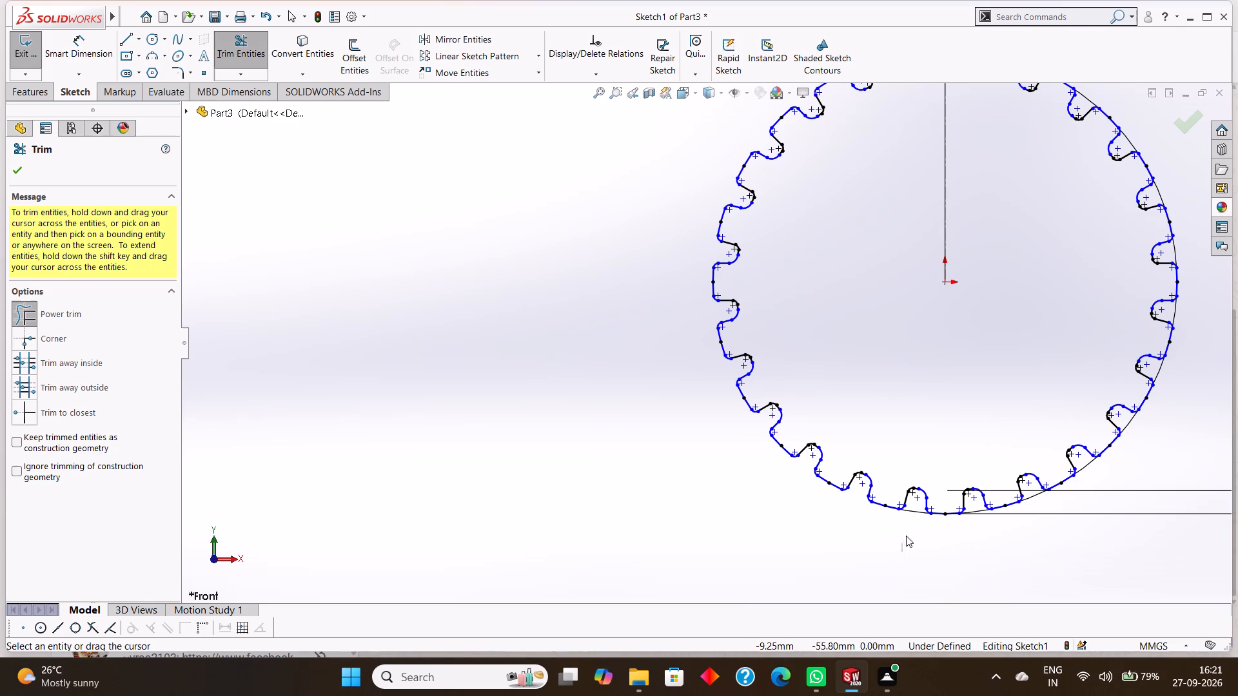
pyautogui.moveTo(906, 536); pyautogui.dragTo(913, 509)
# Power-trim the six outer-circle arcs bridging the notch mouths from the bottom of the ring up to the positive-X axis.
pyautogui.scroll(-2, 976, 526)
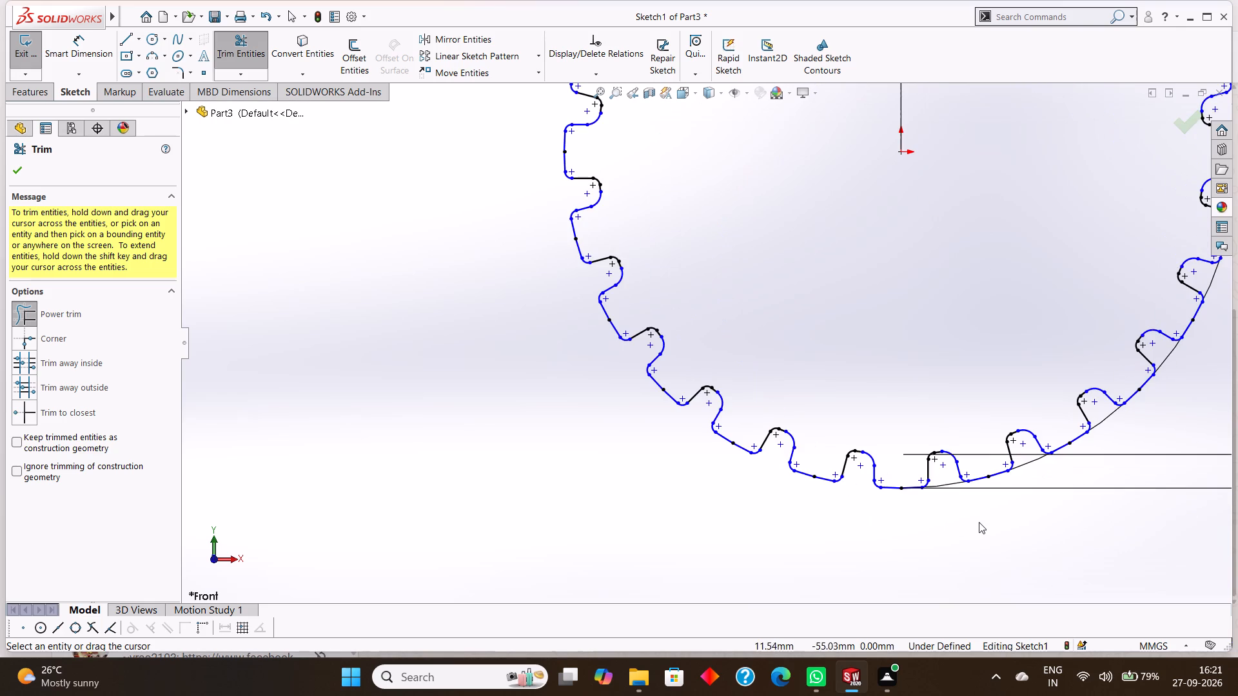
pyautogui.moveTo(973, 517); pyautogui.dragTo(943, 481)
pyautogui.moveTo(1039, 485); pyautogui.dragTo(1029, 463)
pyautogui.moveTo(1029, 463); pyautogui.dragTo(1027, 460)
pyautogui.scroll(1, 1108, 474)
pyautogui.moveTo(1073, 427); pyautogui.dragTo(1055, 409)
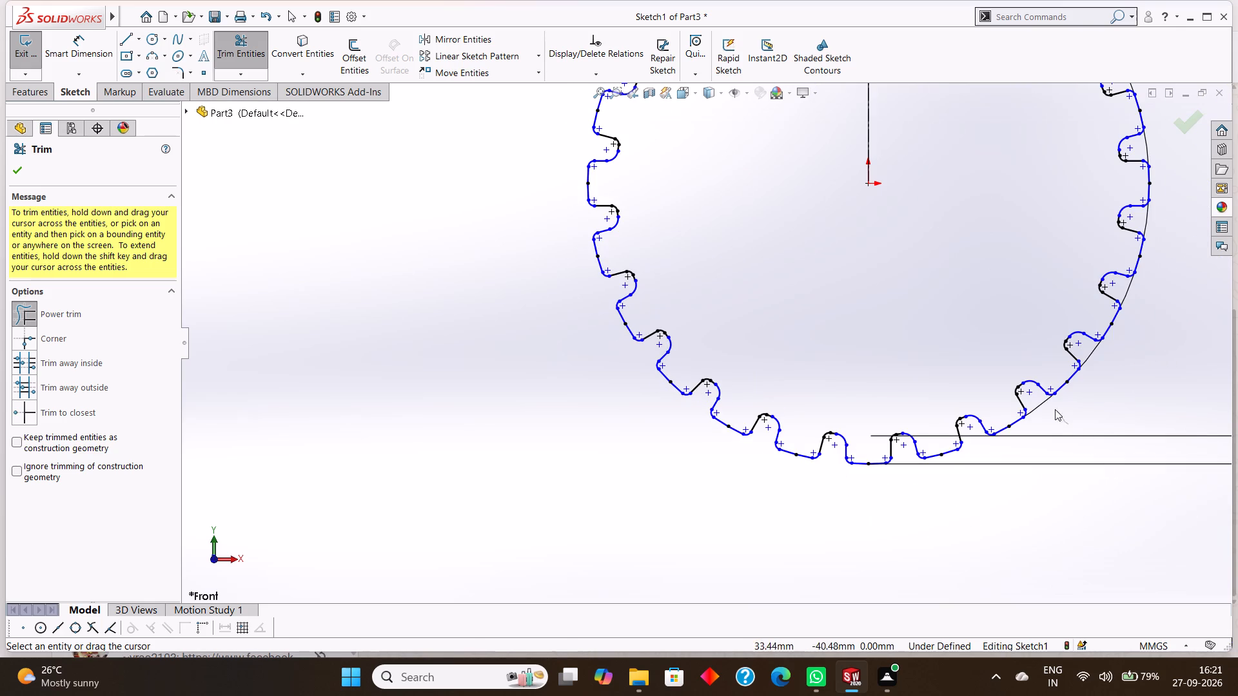
pyautogui.moveTo(1055, 409); pyautogui.dragTo(1035, 396)
pyautogui.scroll(2, 1108, 416)
pyautogui.moveTo(1005, 358); pyautogui.dragTo(1005, 357)
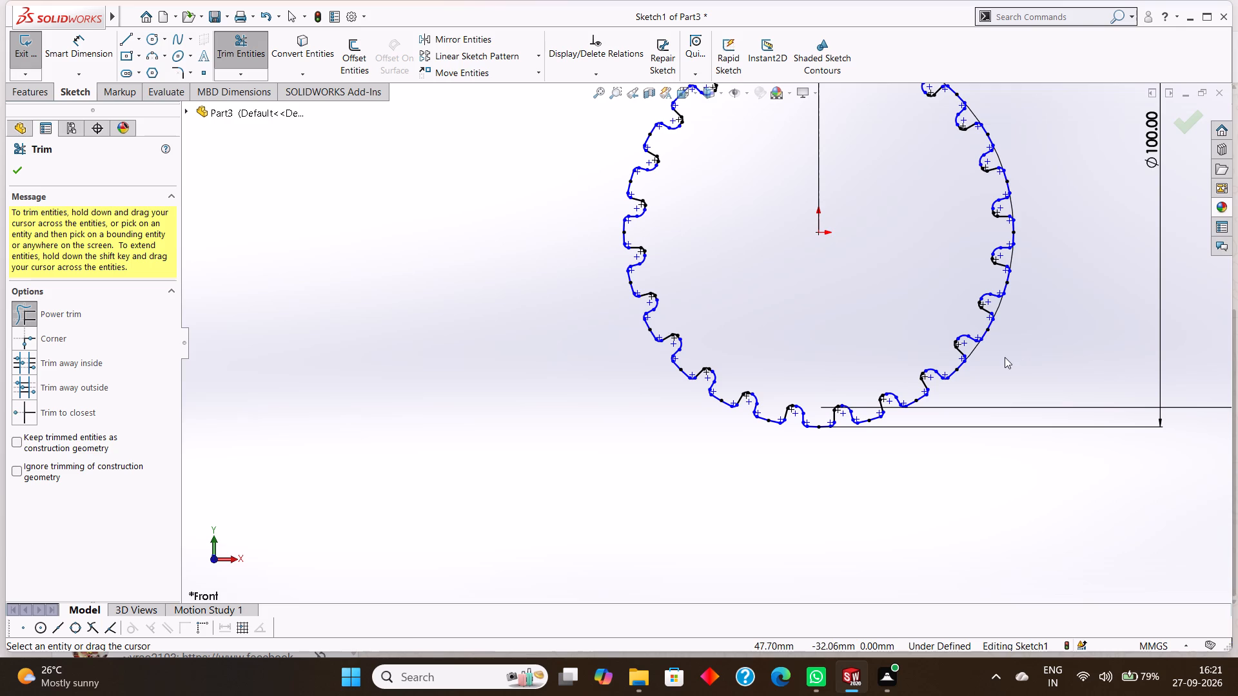
pyautogui.moveTo(1005, 357); pyautogui.dragTo(971, 346)
pyautogui.scroll(-2, 1016, 304)
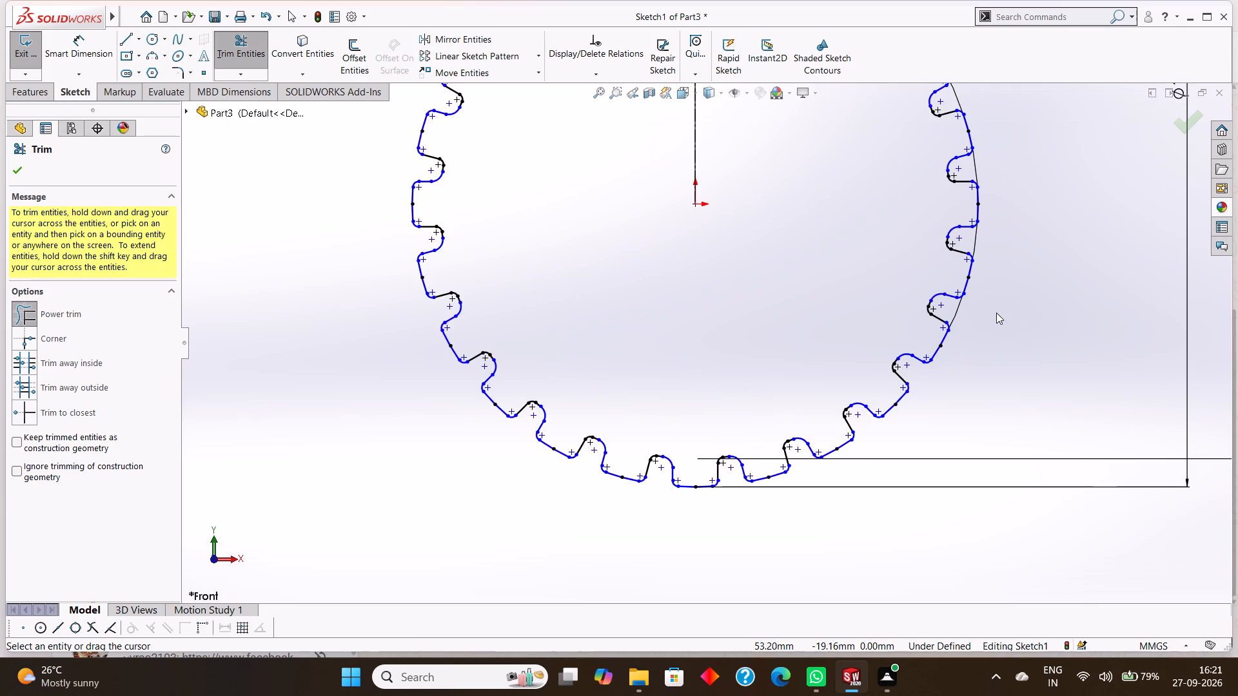
pyautogui.moveTo(996, 314); pyautogui.dragTo(943, 314)
pyautogui.scroll(-1, 998, 245)
pyautogui.moveTo(993, 242); pyautogui.dragTo(954, 237)
# Power-trim the six outer-circle arcs bridging the notch mouths from above the positive-X axis up to the top of the ring.
pyautogui.moveTo(994, 142); pyautogui.dragTo(992, 142)
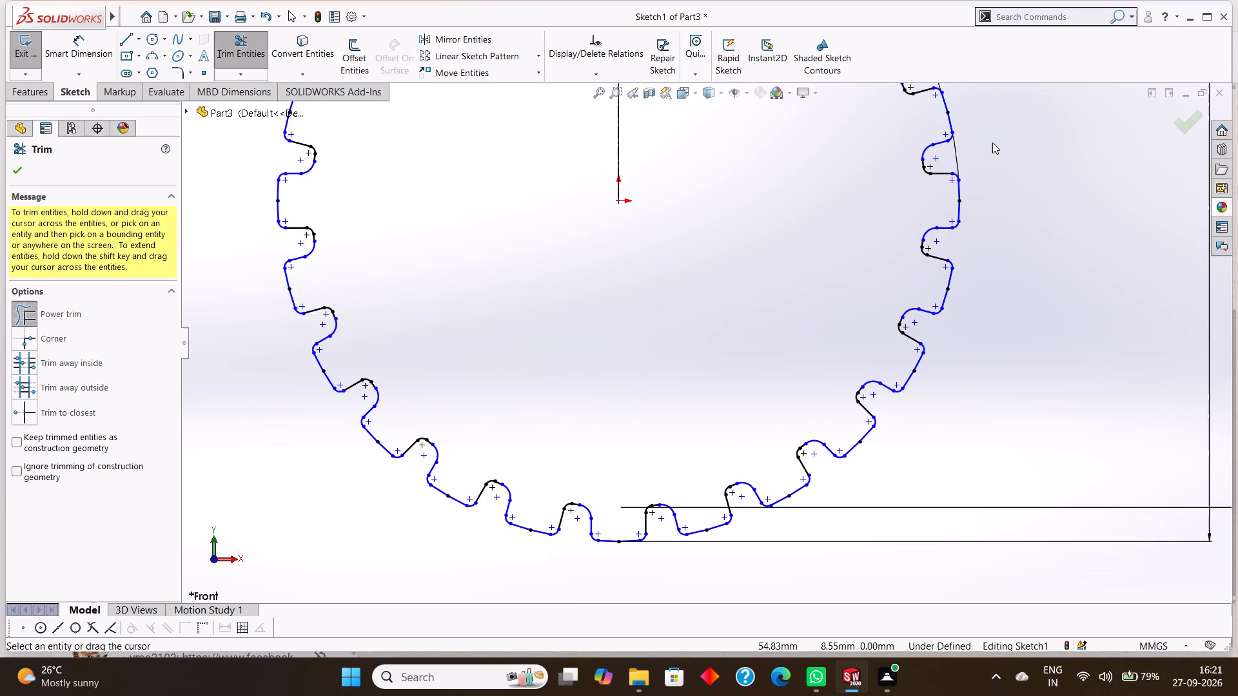
pyautogui.moveTo(992, 142); pyautogui.dragTo(949, 151)
pyautogui.scroll(4, 976, 151)
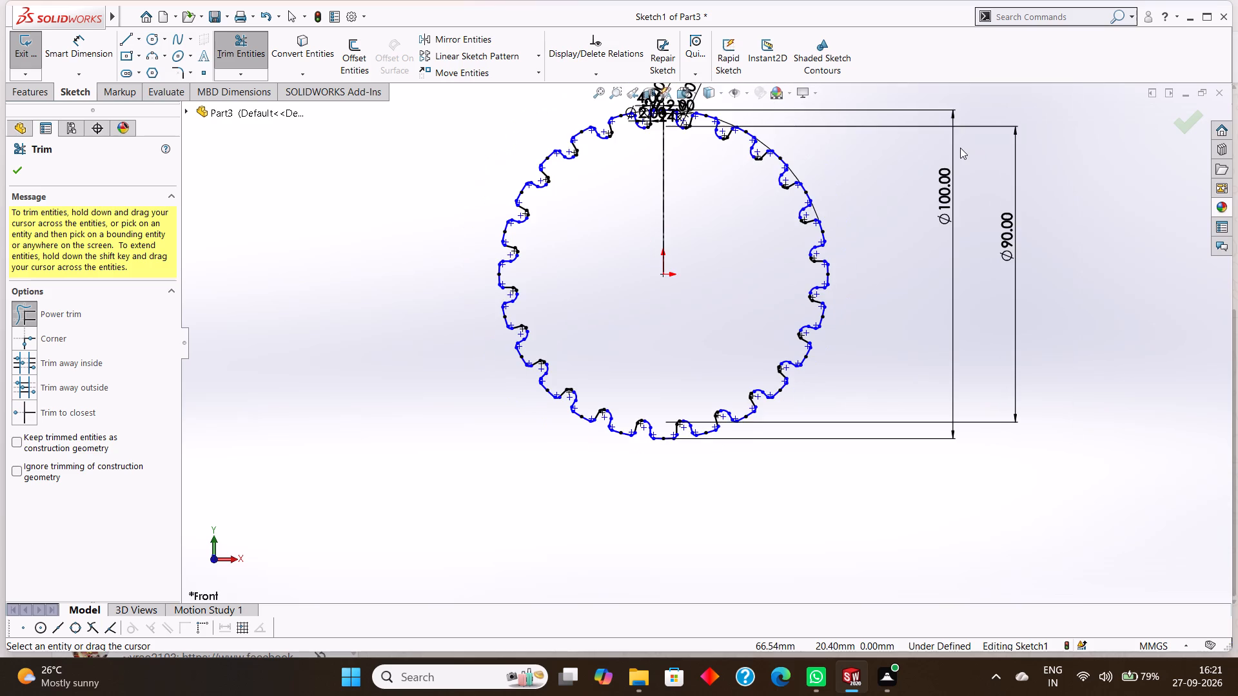
pyautogui.scroll(-2, 832, 144)
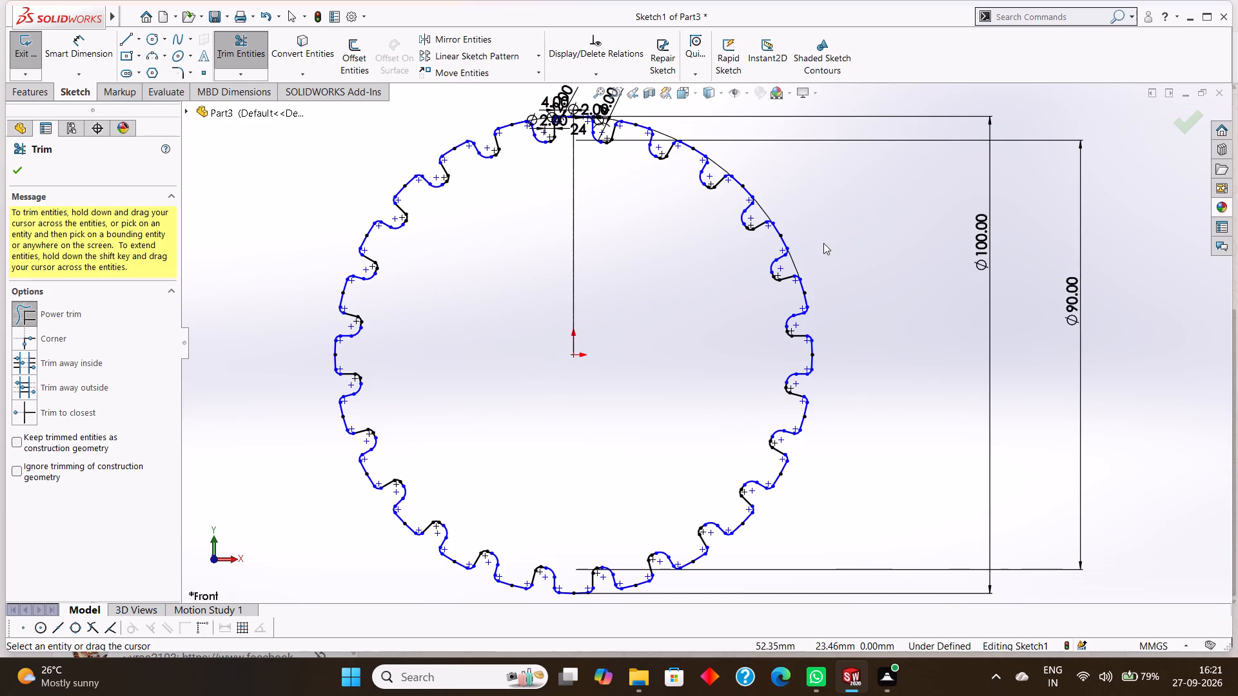
pyautogui.moveTo(825, 242); pyautogui.dragTo(792, 263)
pyautogui.moveTo(779, 191); pyautogui.dragTo(752, 204)
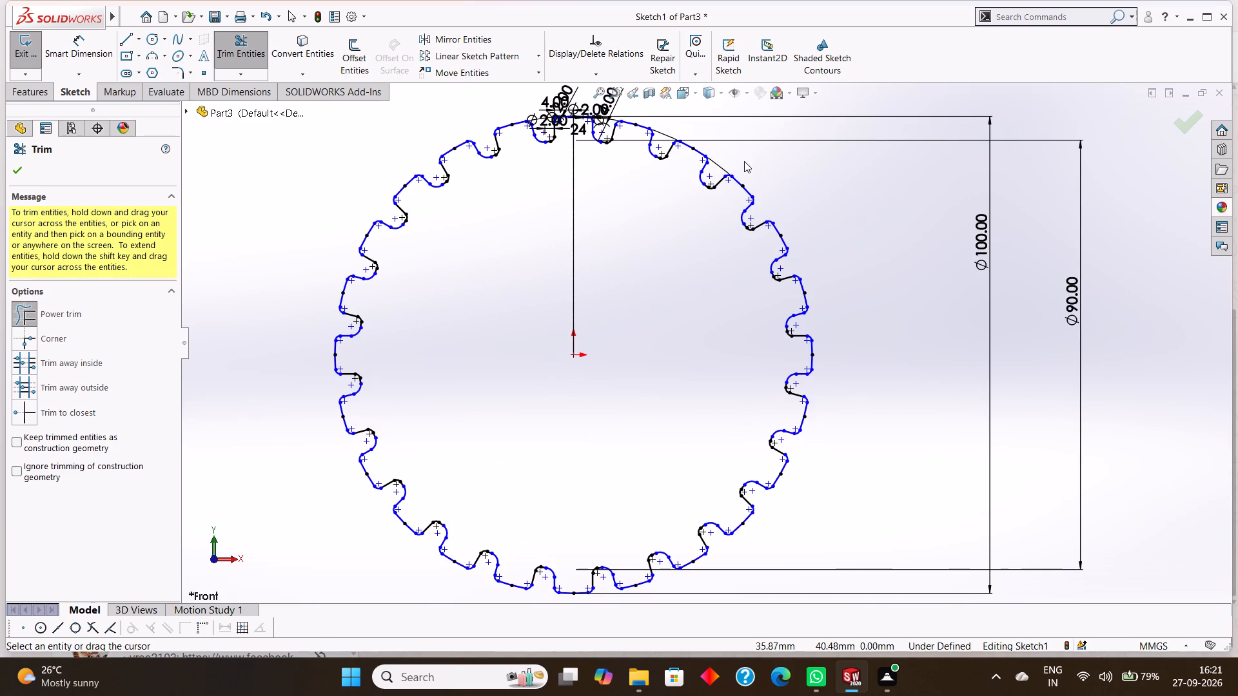
pyautogui.scroll(-4, 744, 160)
pyautogui.scroll(3, 678, 162)
pyautogui.scroll(-2, 700, 222)
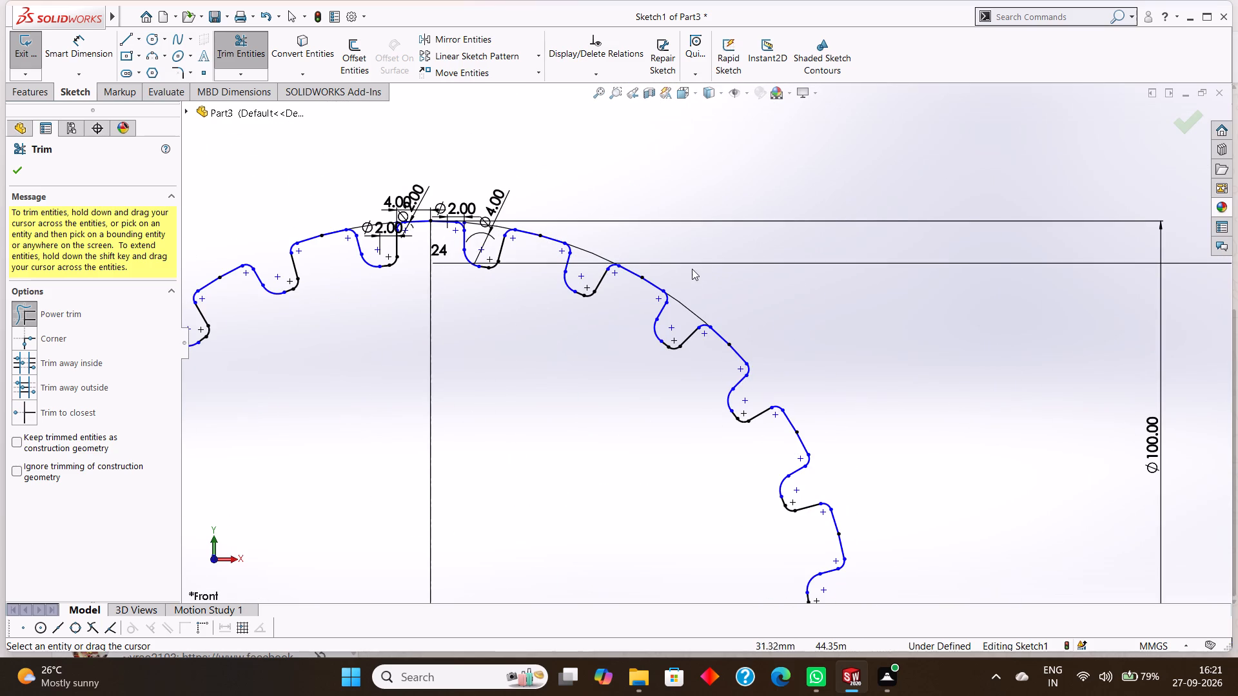
pyautogui.moveTo(704, 267); pyautogui.dragTo(687, 314)
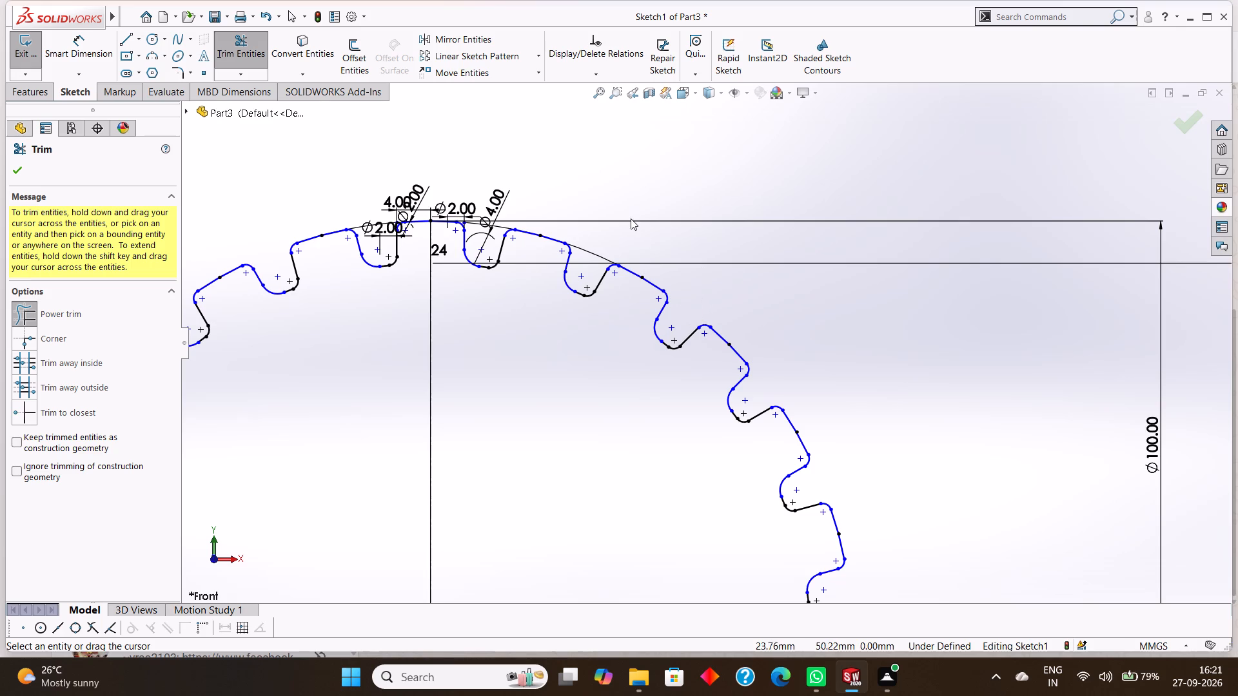
pyautogui.moveTo(605, 228); pyautogui.dragTo(592, 257)
pyautogui.scroll(2, 560, 184)
pyautogui.scroll(-3, 540, 200)
pyautogui.scroll(-4, 578, 387)
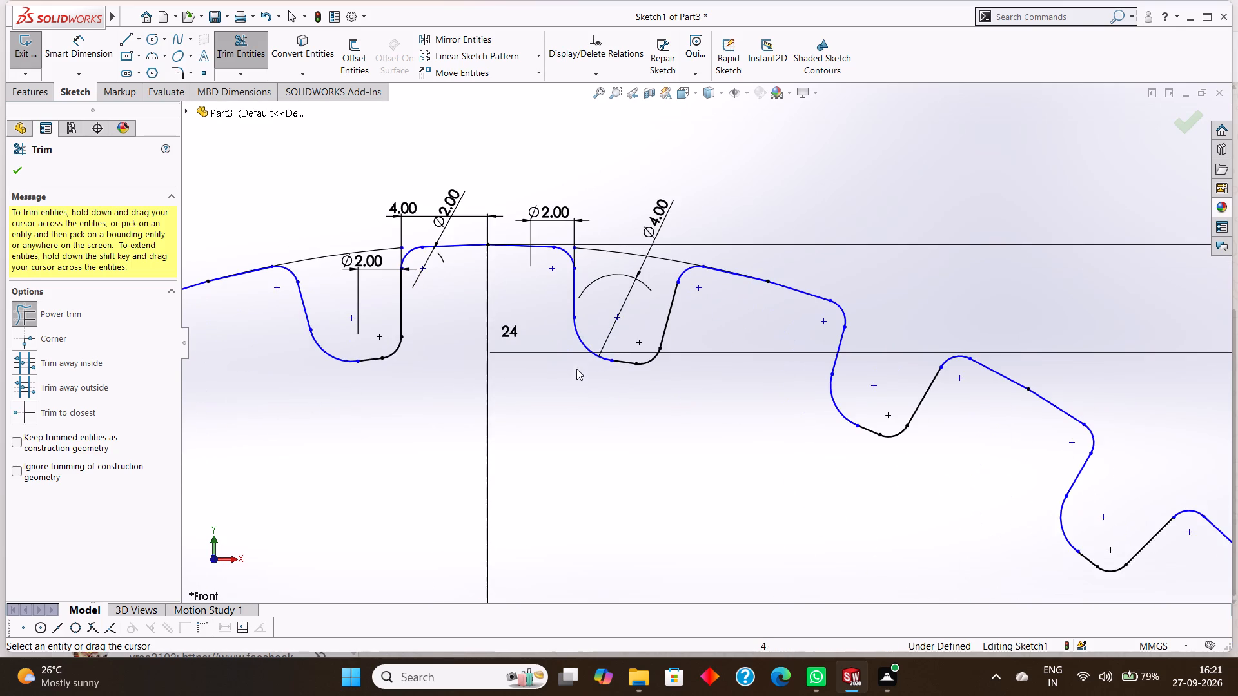
pyautogui.scroll(-2, 607, 197)
pyautogui.moveTo(626, 190); pyautogui.dragTo(621, 269)
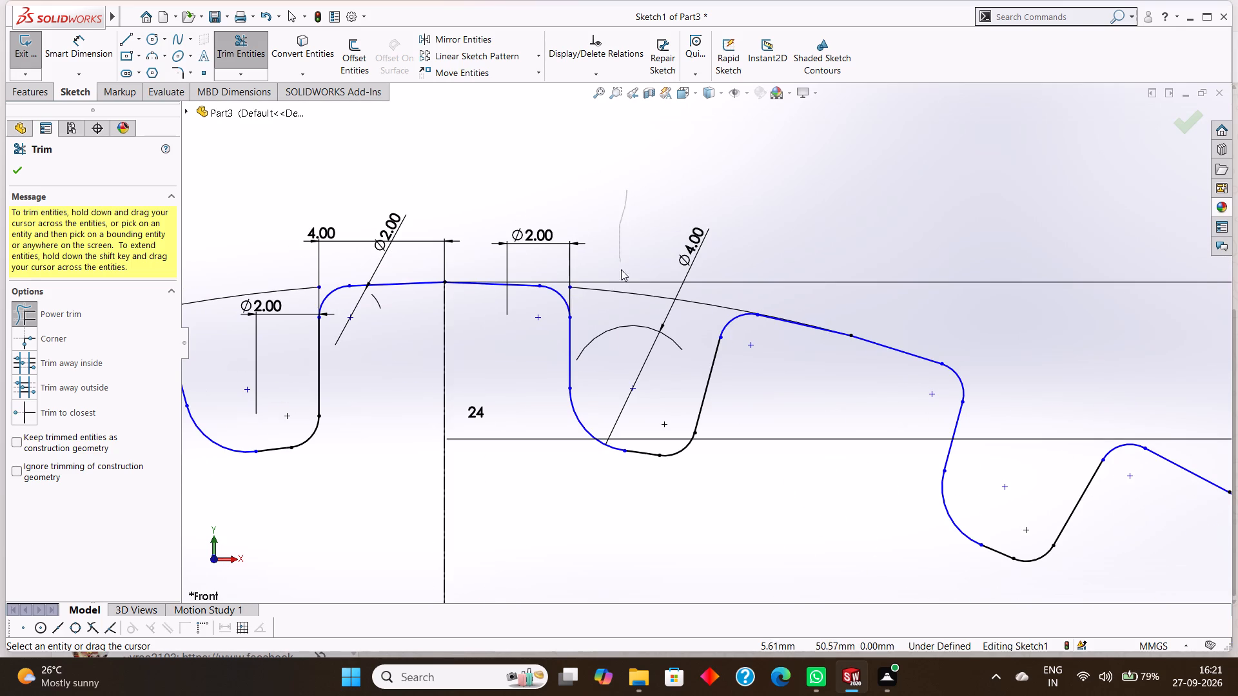
pyautogui.moveTo(621, 269); pyautogui.dragTo(624, 293)
# Power-trim the last outer-circle arc across the notch just on the negative-X side of the top, and finish the Trim command.
pyautogui.scroll(4, 622, 262)
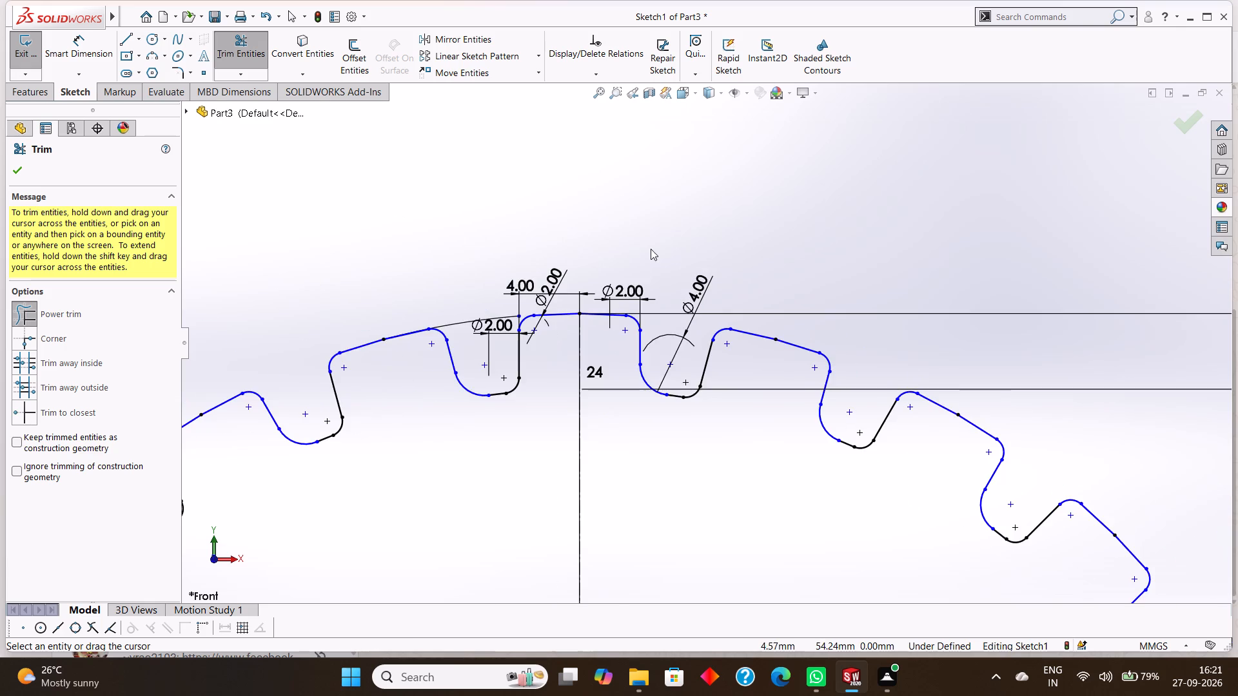
pyautogui.scroll(2, 737, 247)
pyautogui.scroll(-2, 494, 250)
pyautogui.moveTo(539, 275); pyautogui.dragTo(553, 325)
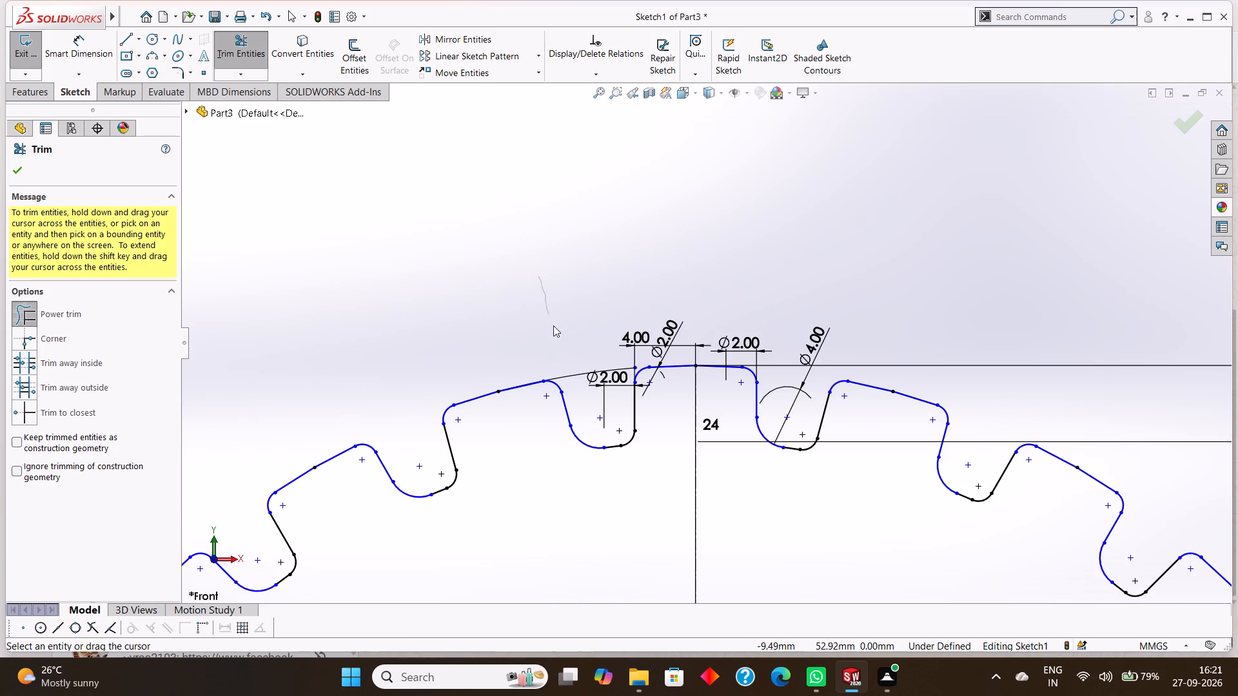
pyautogui.moveTo(553, 325); pyautogui.dragTo(580, 378)
pyautogui.scroll(1, 615, 278)
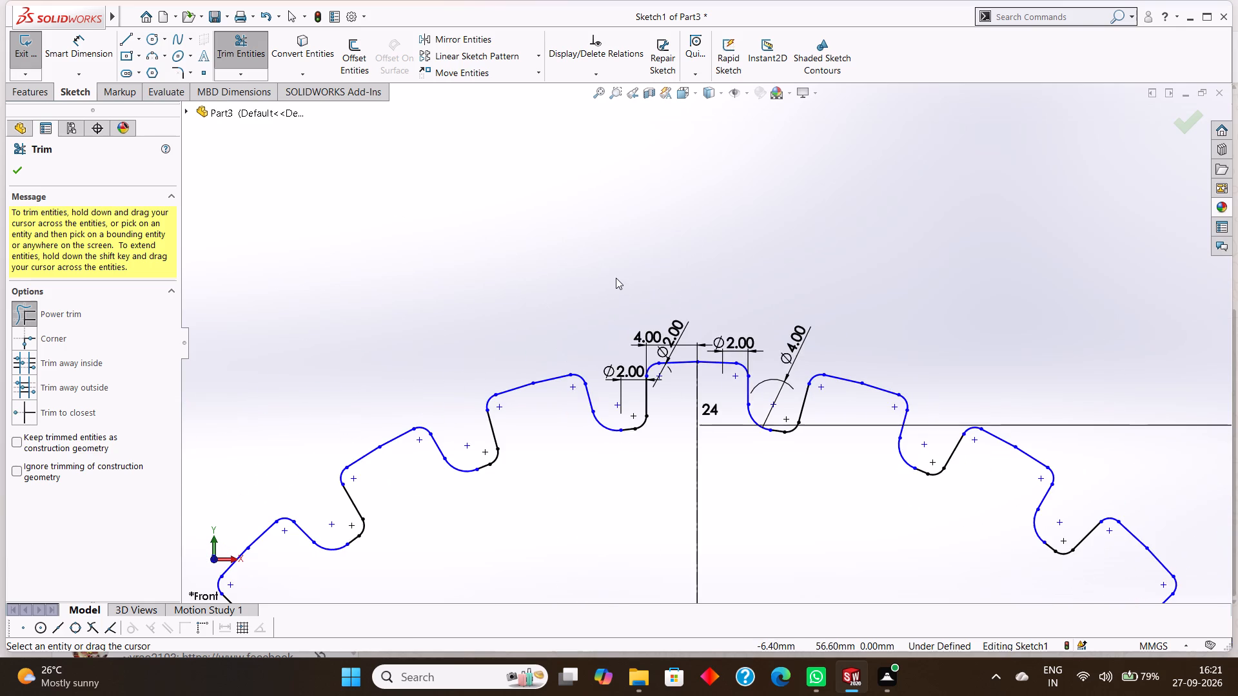
pyautogui.scroll(3, 861, 296)
pyautogui.scroll(2, 950, 305)
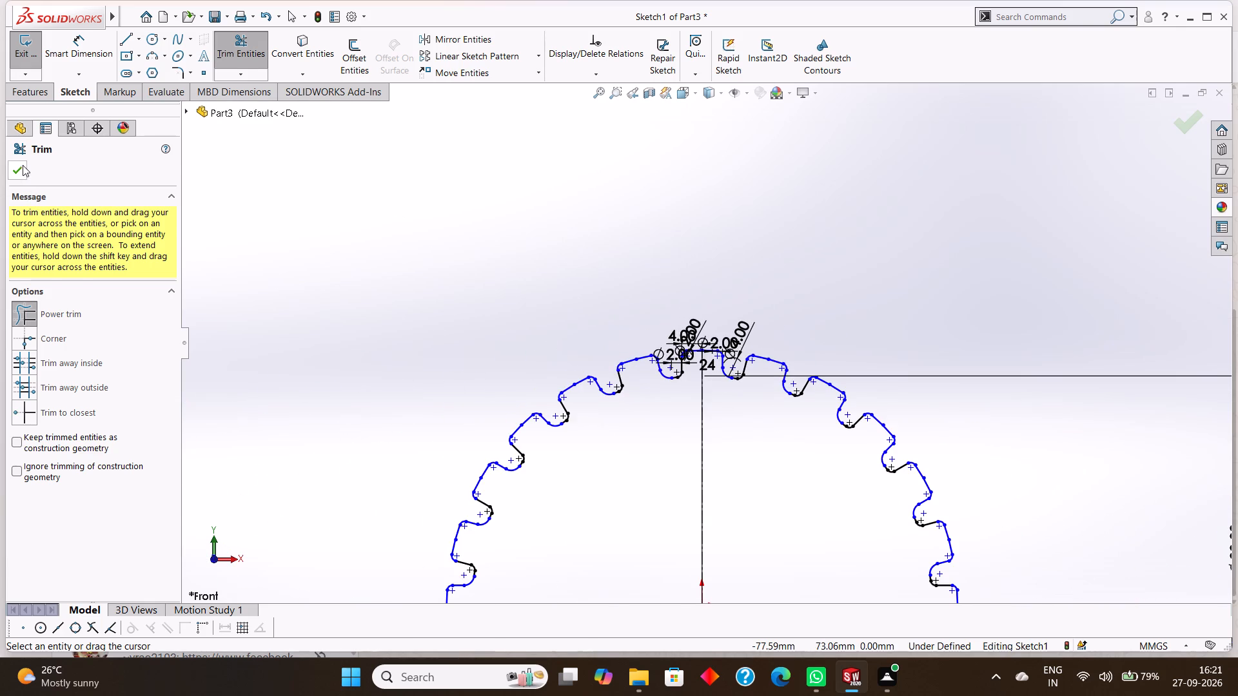
pyautogui.click(23, 165)
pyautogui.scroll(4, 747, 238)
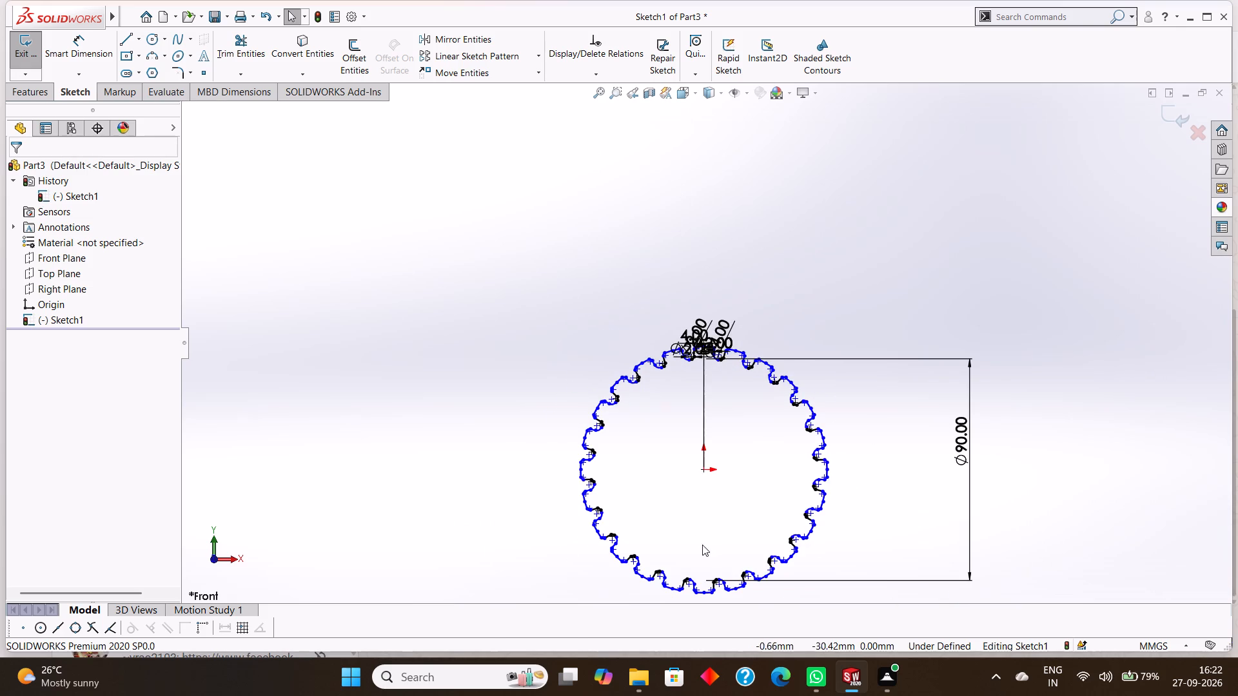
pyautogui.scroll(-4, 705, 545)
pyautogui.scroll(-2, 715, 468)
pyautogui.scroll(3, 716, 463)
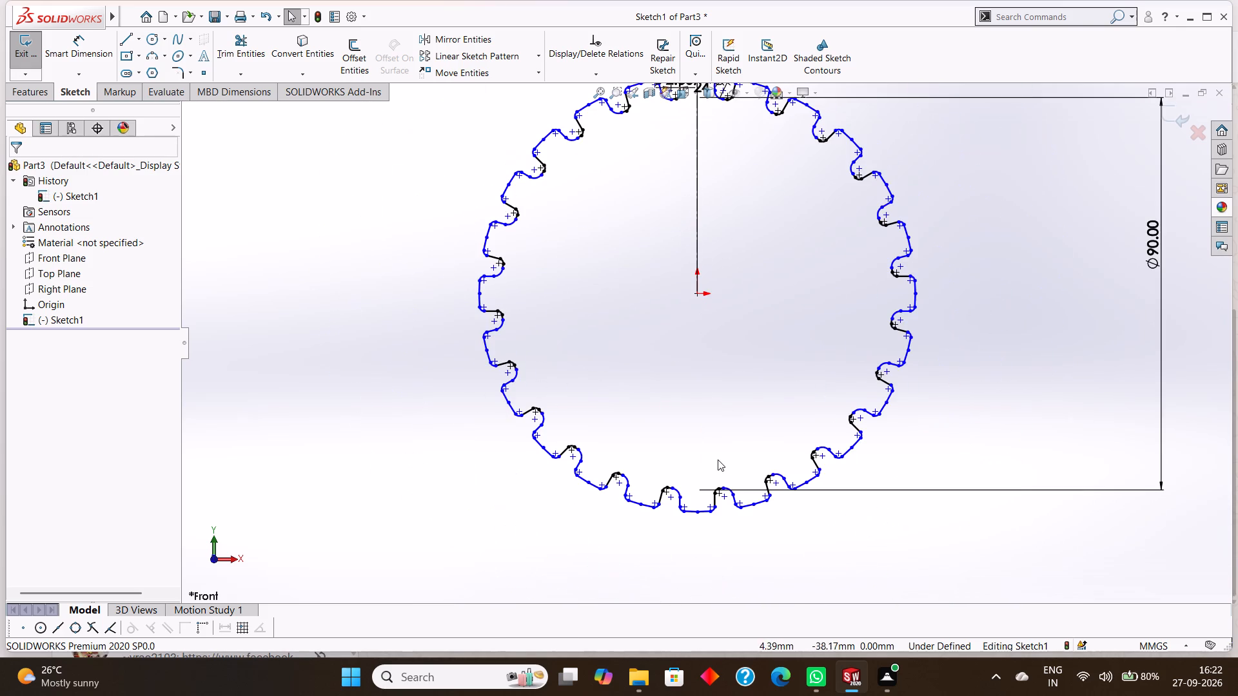
# Dimension the tip width of a tooth on the upper negative-X side of the profile, between its two corner points.
pyautogui.scroll(1, 721, 289)
pyautogui.scroll(-1, 652, 179)
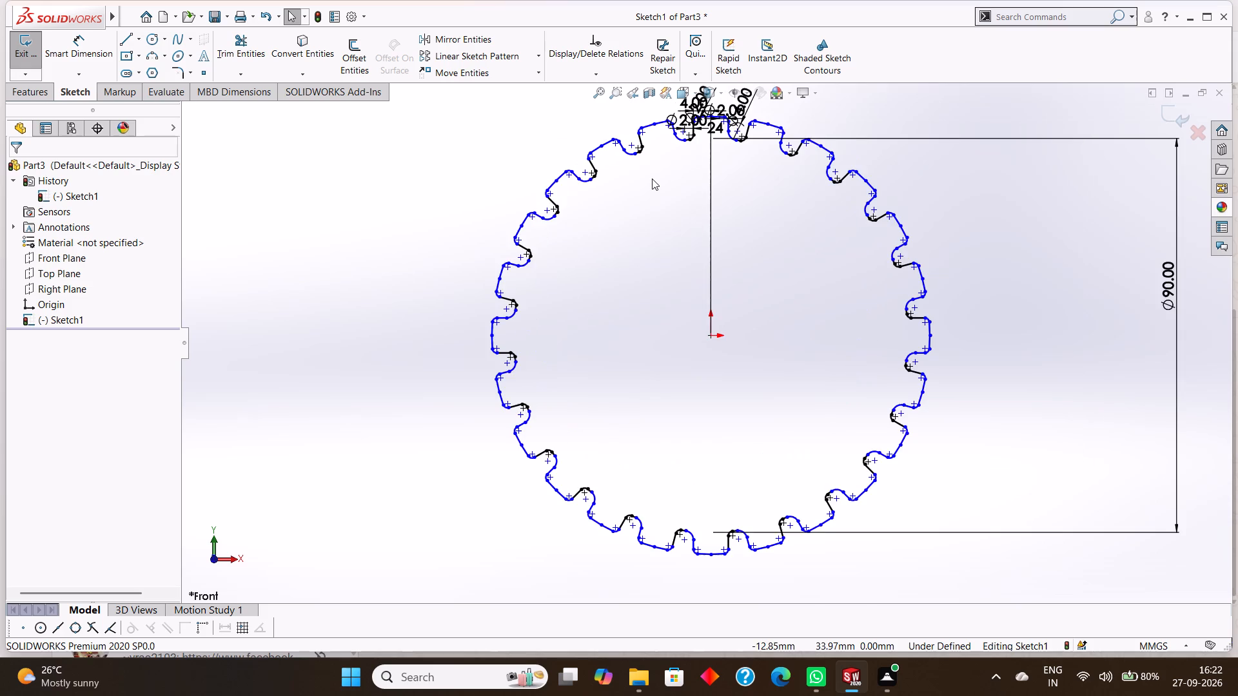
pyautogui.scroll(-1, 652, 179)
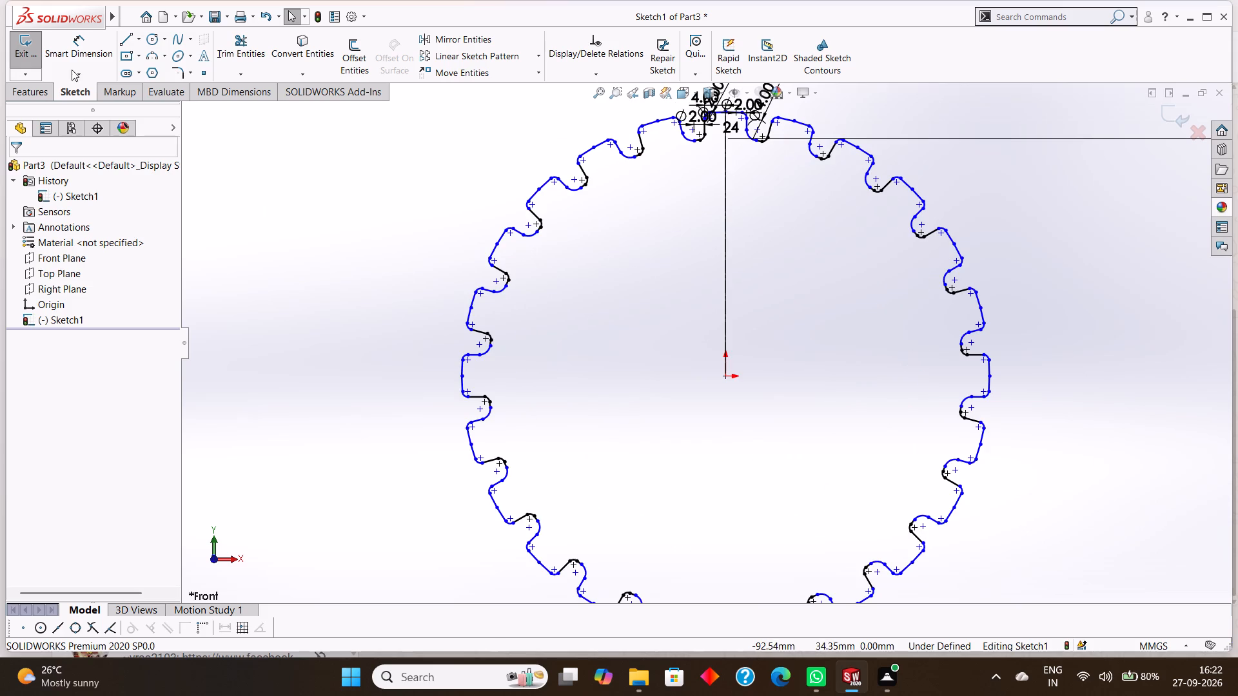
pyautogui.click(81, 48)
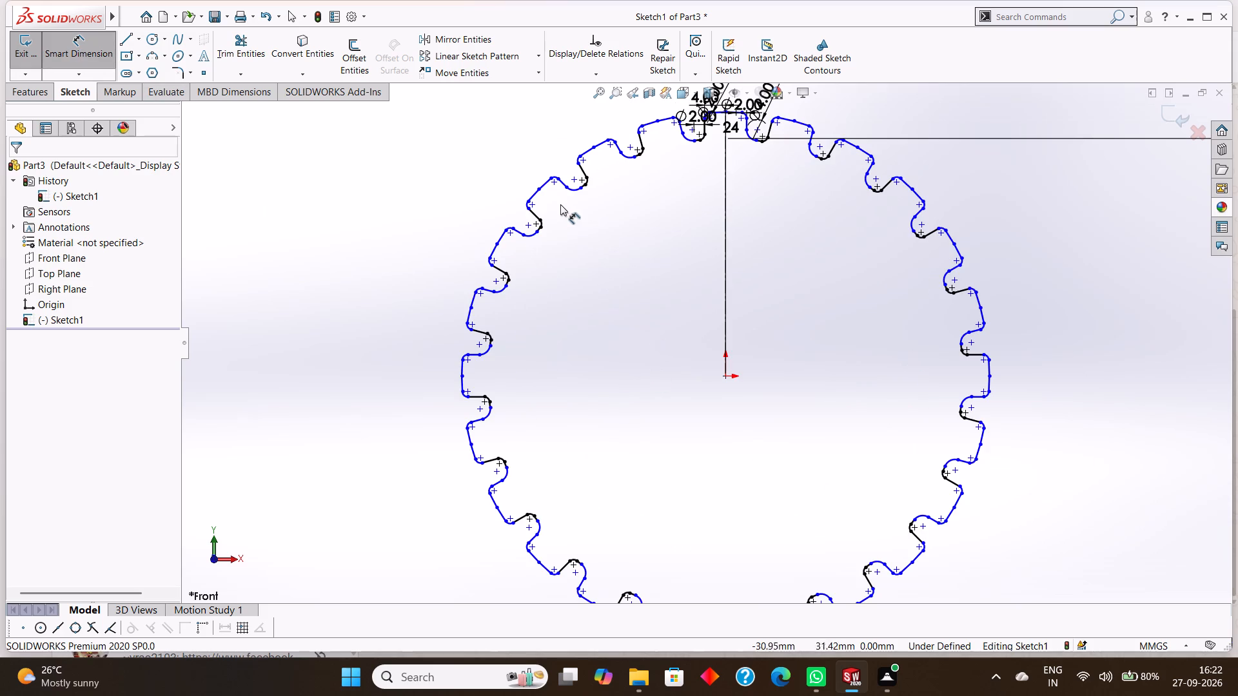
pyautogui.click(529, 198)
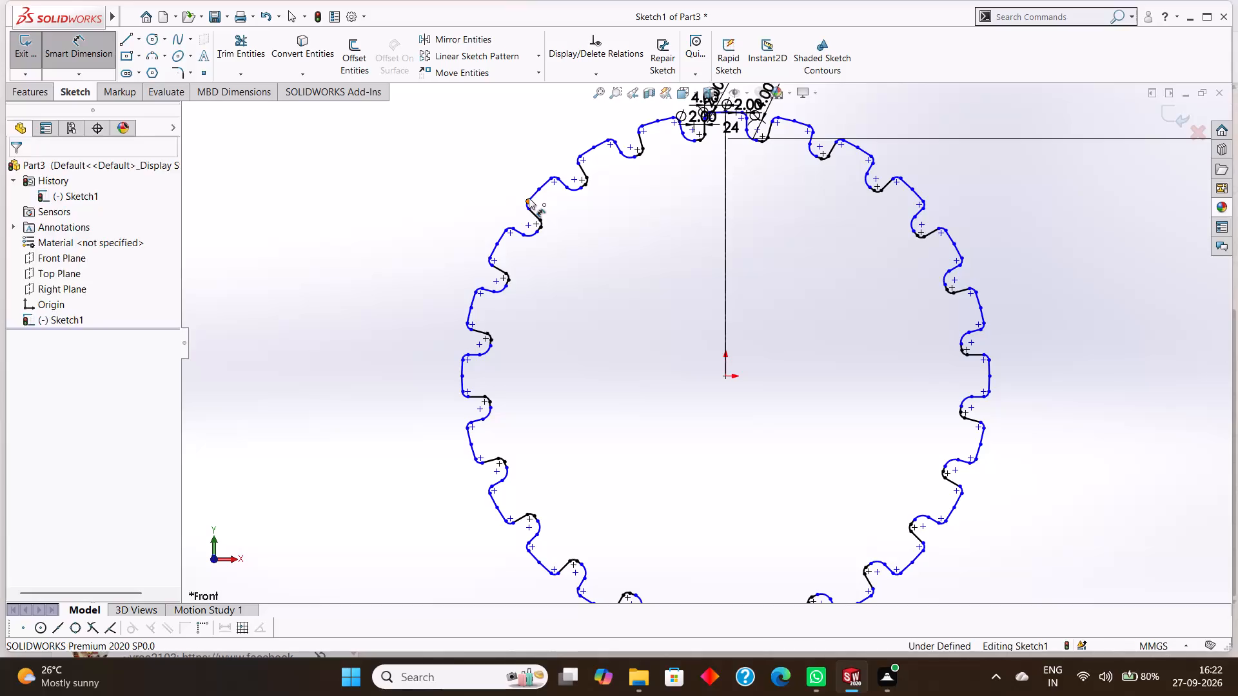
pyautogui.click(550, 175)
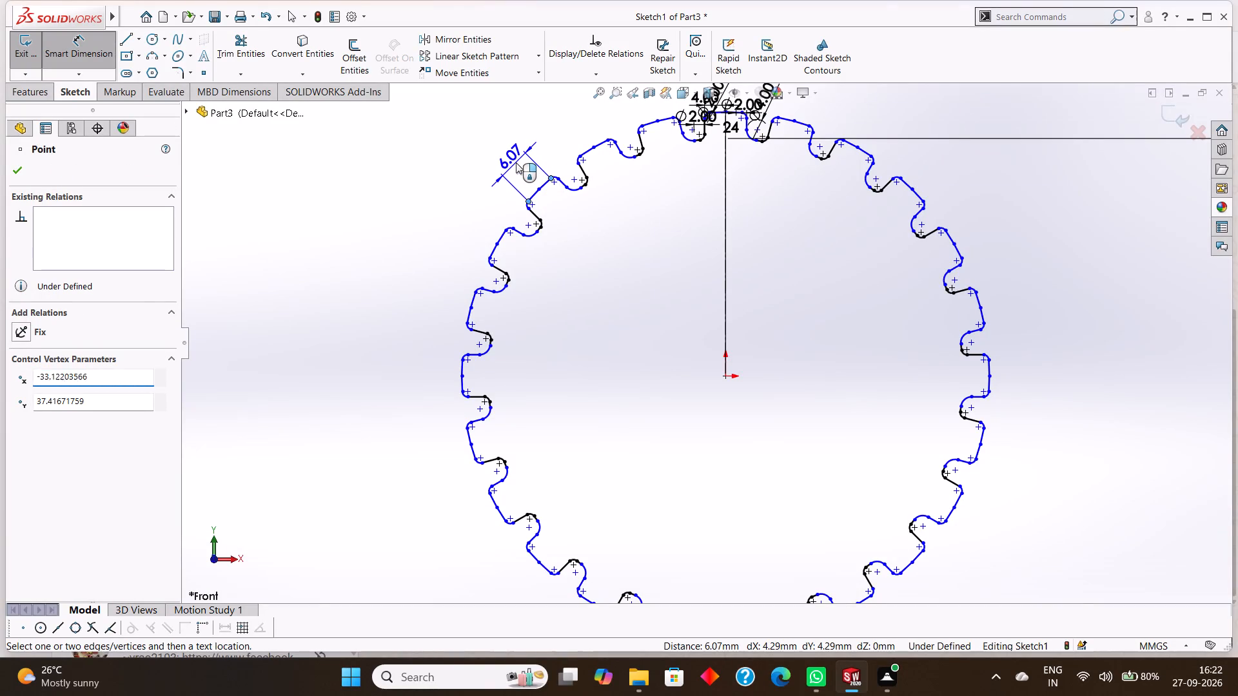
pyautogui.click(516, 162)
pyautogui.click(464, 146)
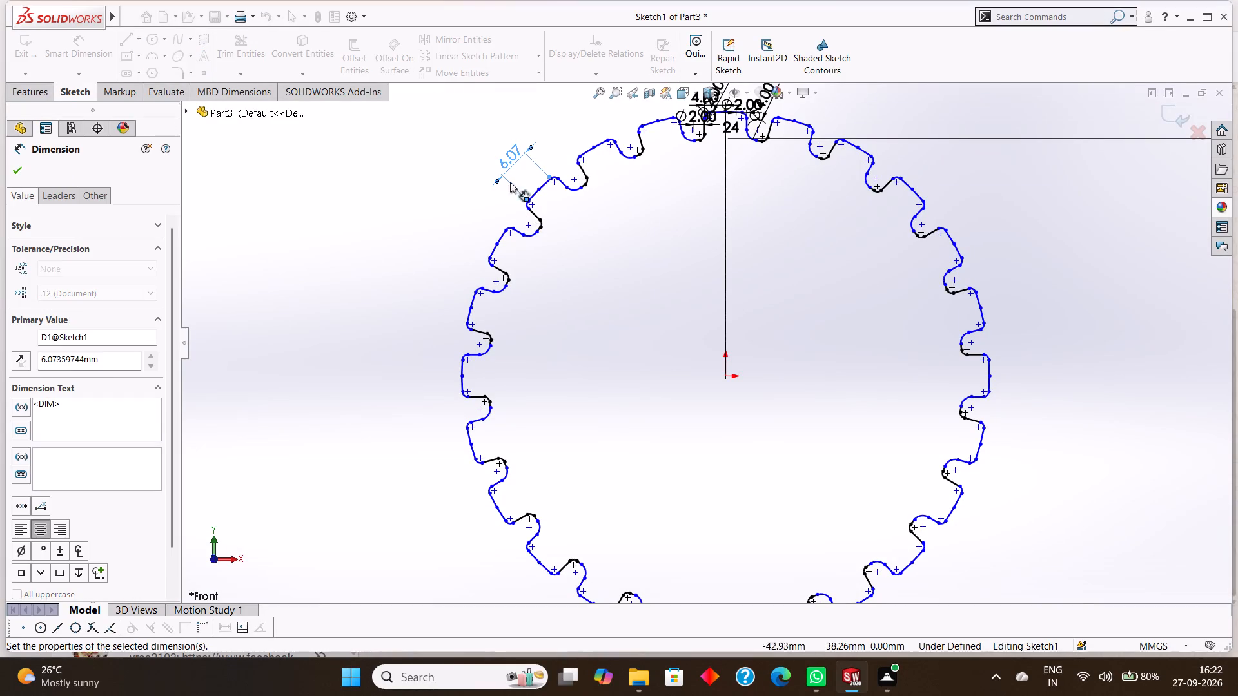
pyautogui.click(12, 169)
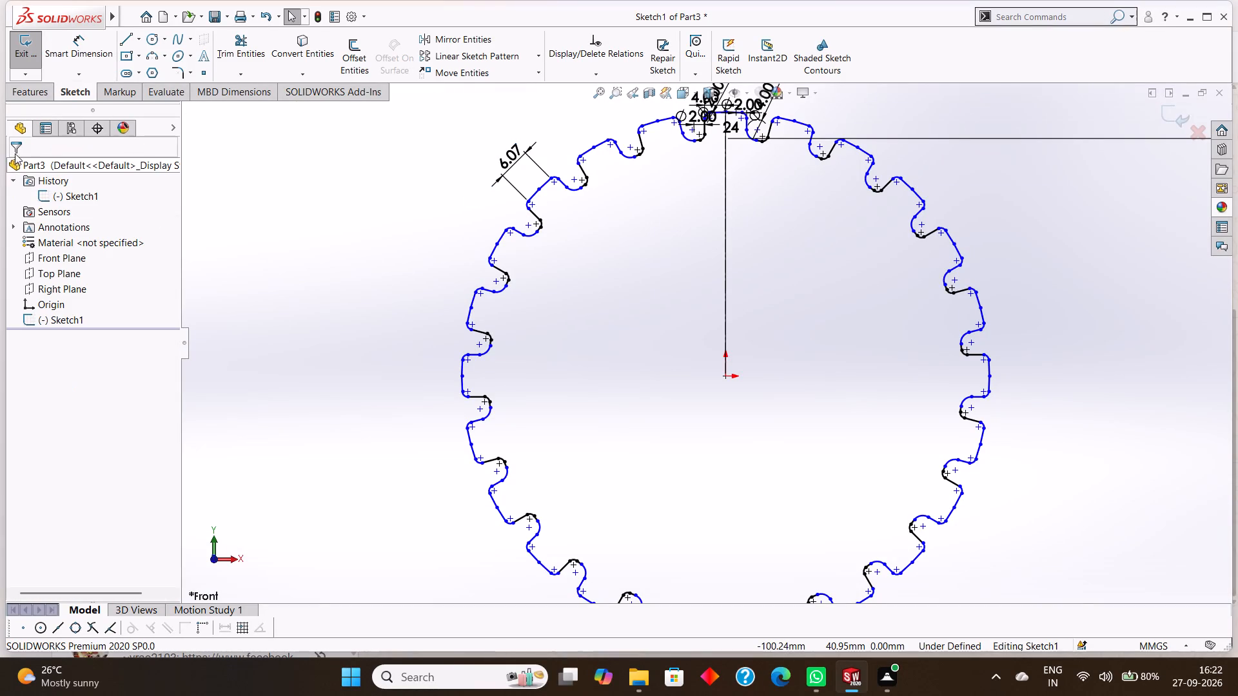
# Extrude the toothed profile as a solid boss, blind from the sketch plane, to a depth of 5 mm.
pyautogui.scroll(3, 587, 234)
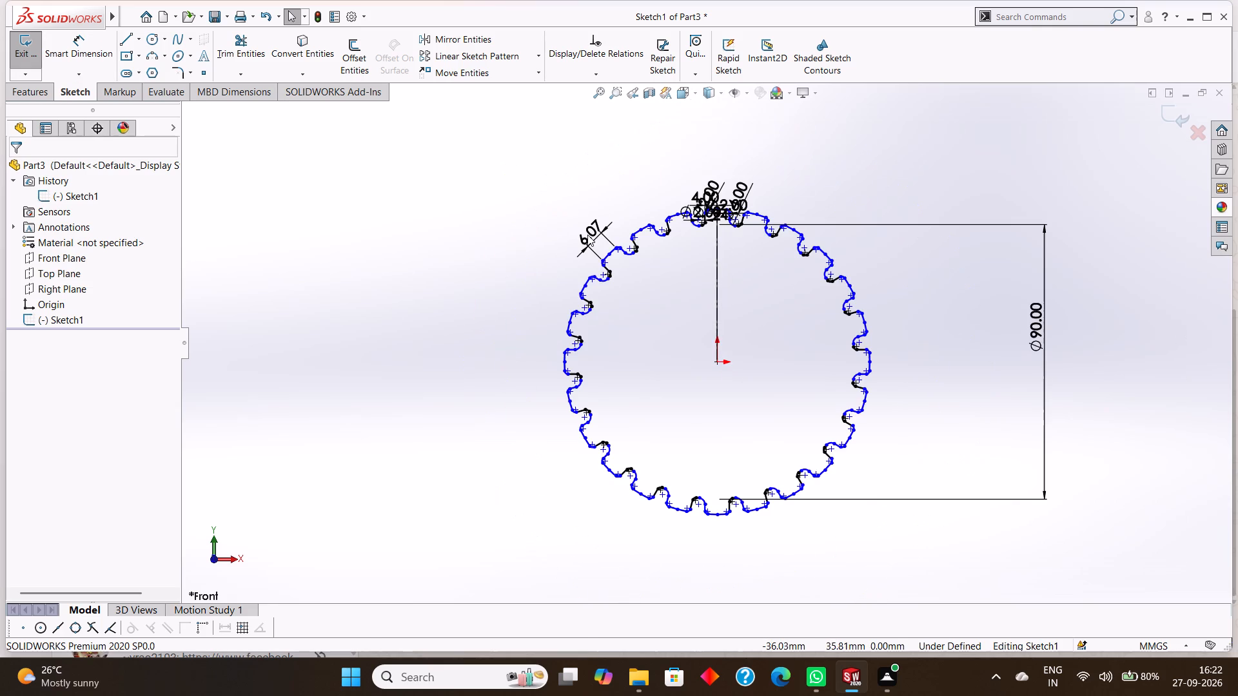
pyautogui.click(48, 92)
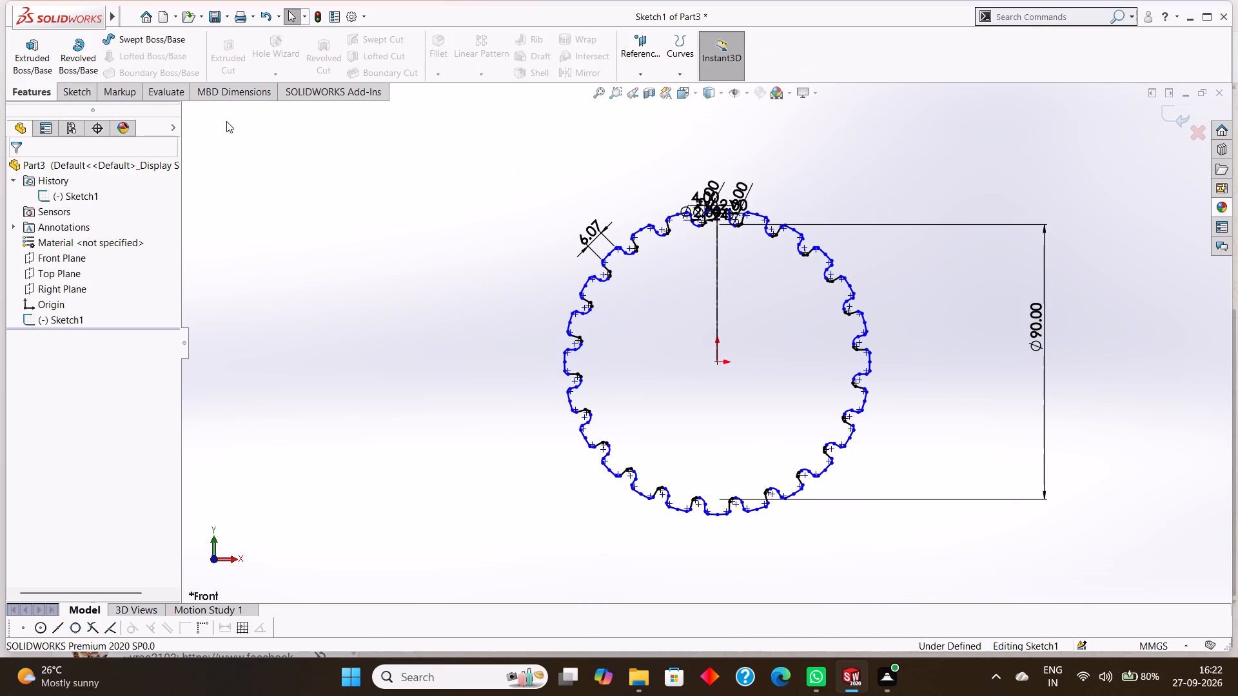
pyautogui.click(66, 86)
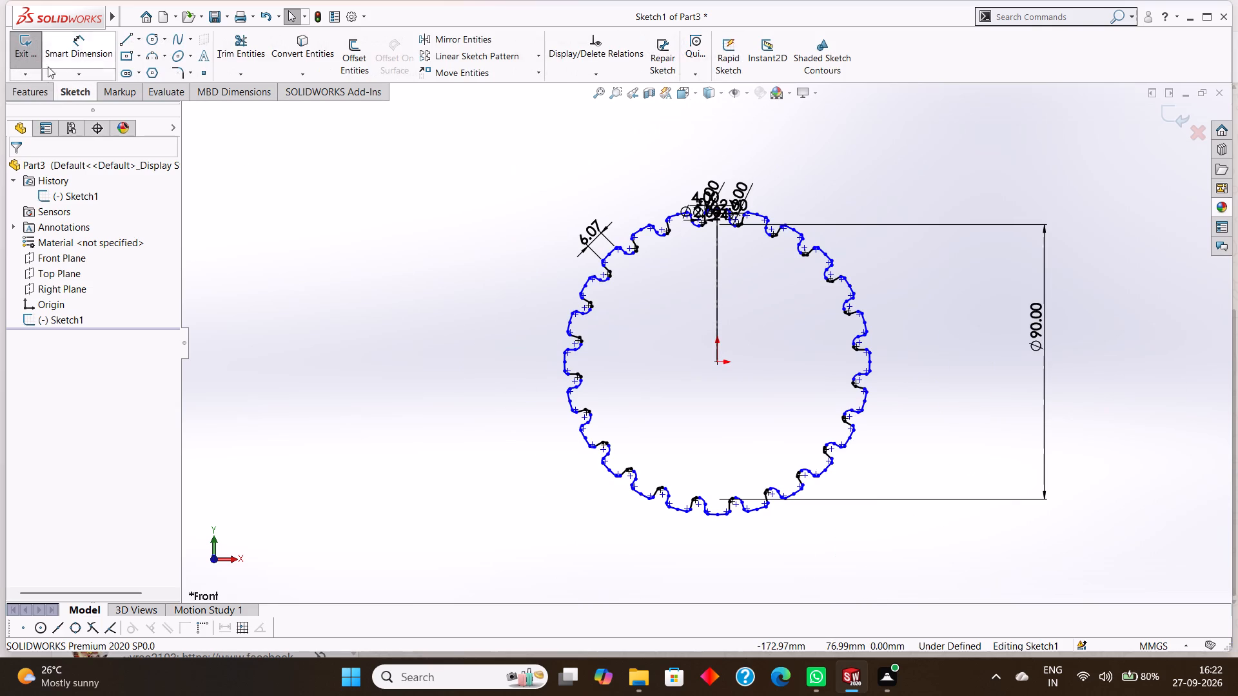
pyautogui.click(24, 95)
pyautogui.click(28, 57)
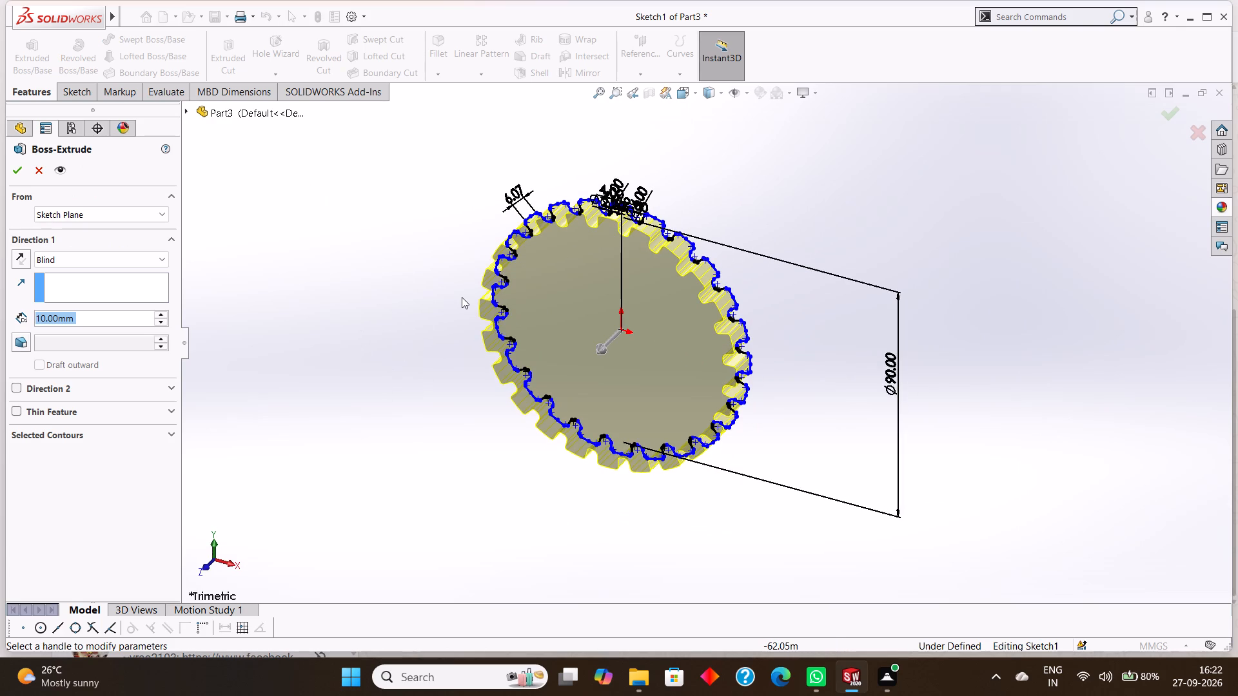
pyautogui.press('5')
pyautogui.press('Return')
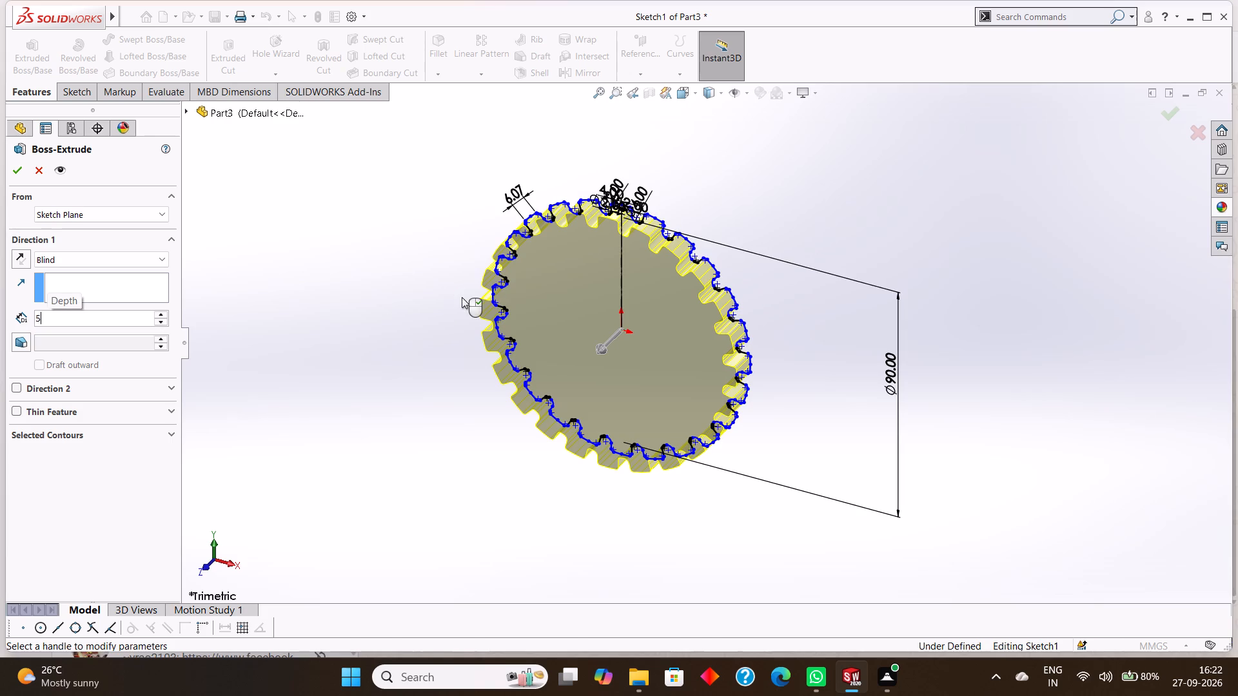
pyautogui.click(17, 168)
pyautogui.click(402, 204)
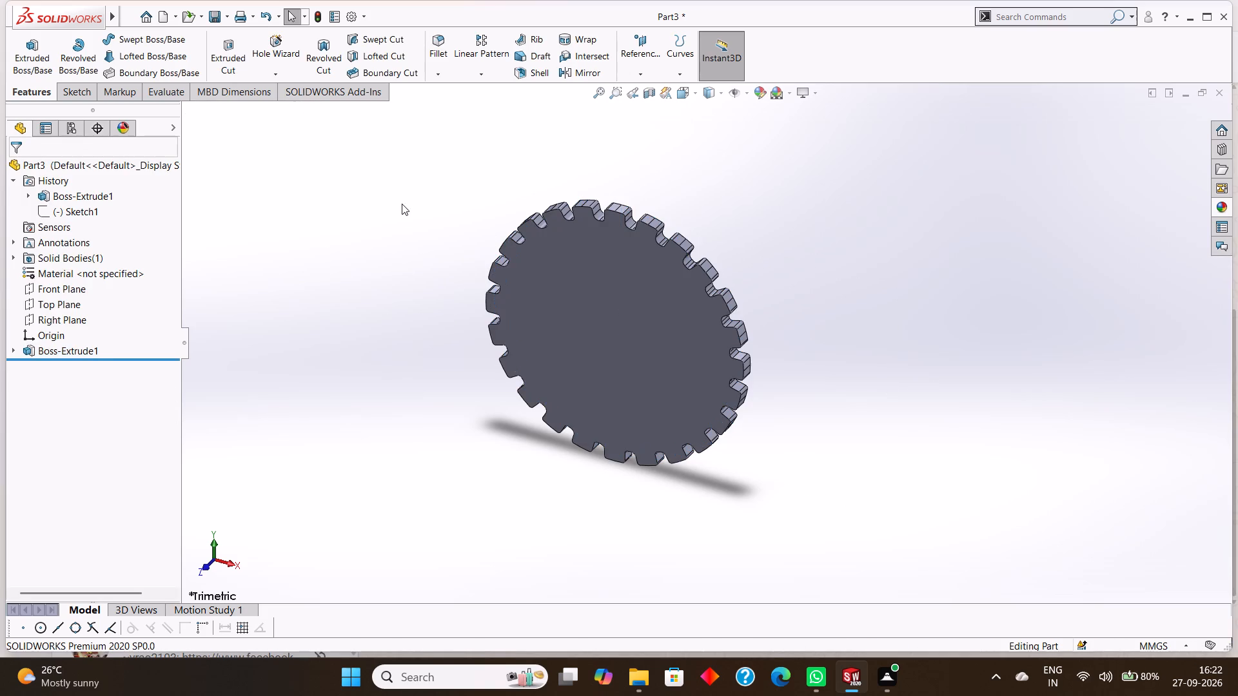
pyautogui.click(778, 251)
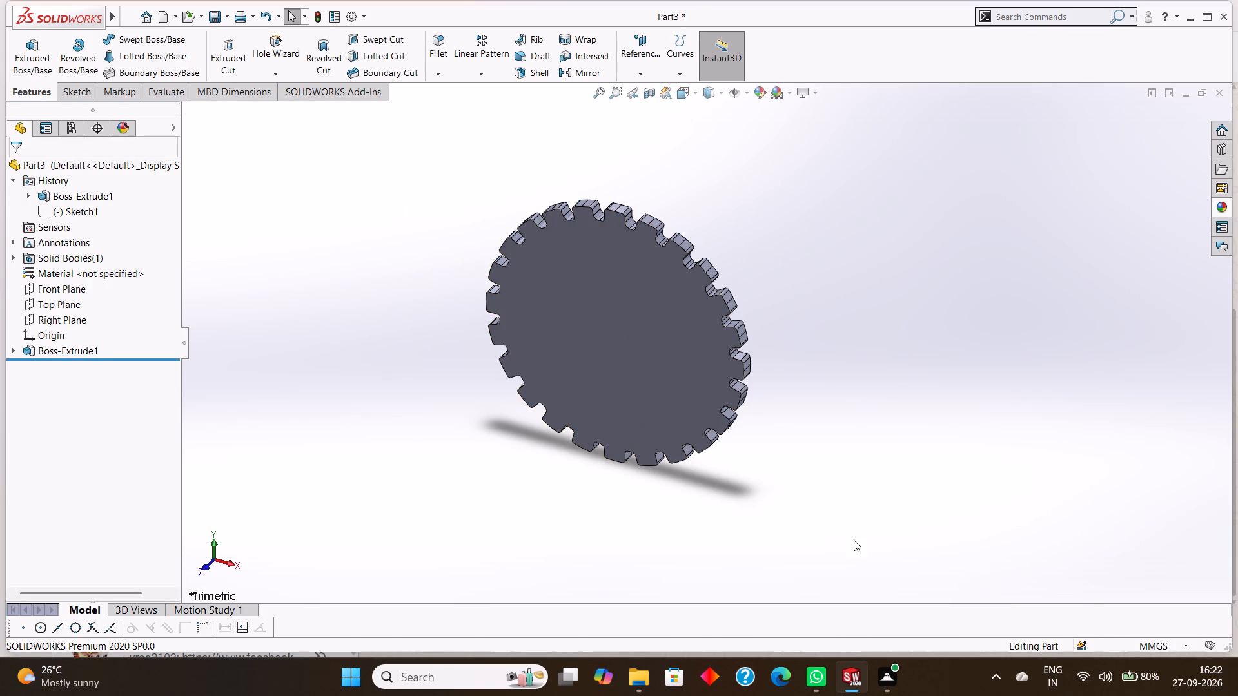
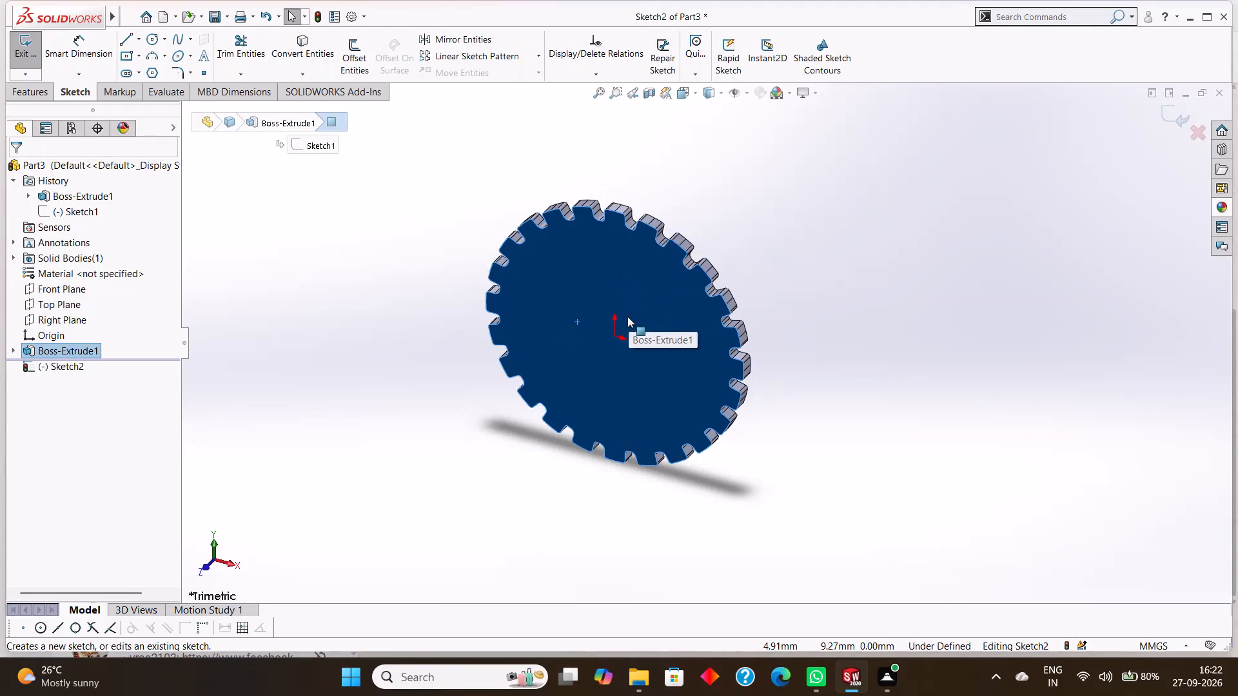
# Sketch two concentric circles centred on the origin of the disc's face, with radii of 18 mm and 25 mm.
pyautogui.hotkey('ctrl', '8')
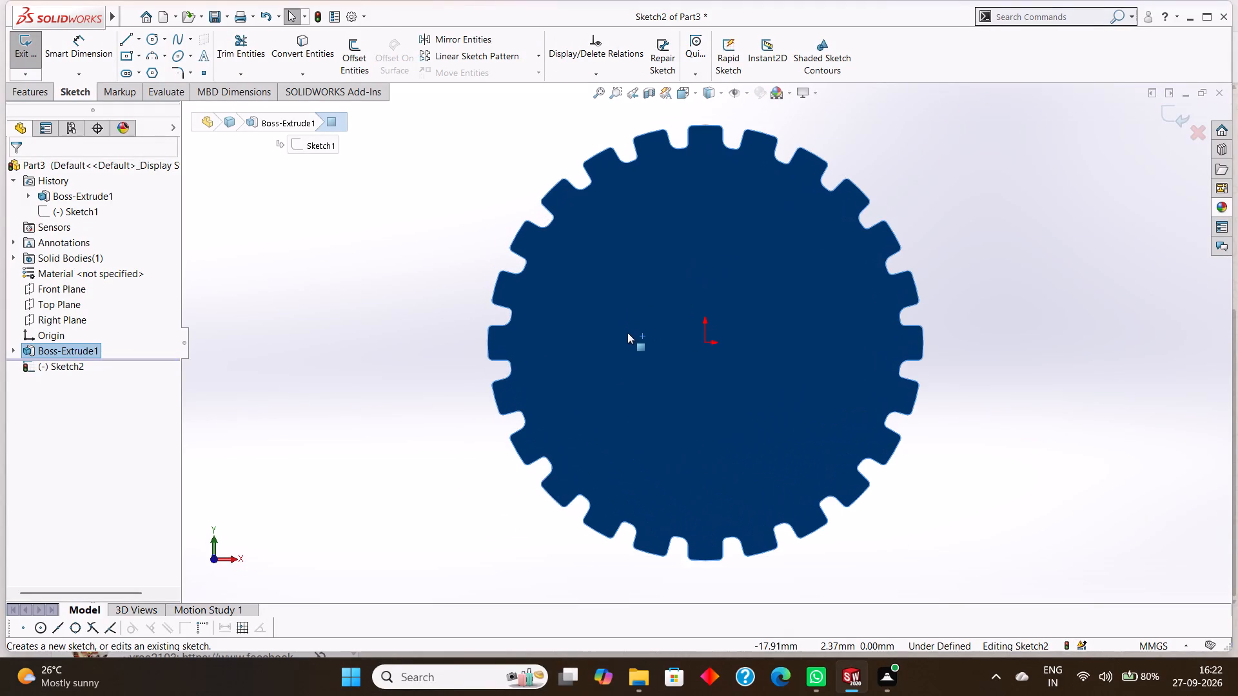
pyautogui.press('Escape')
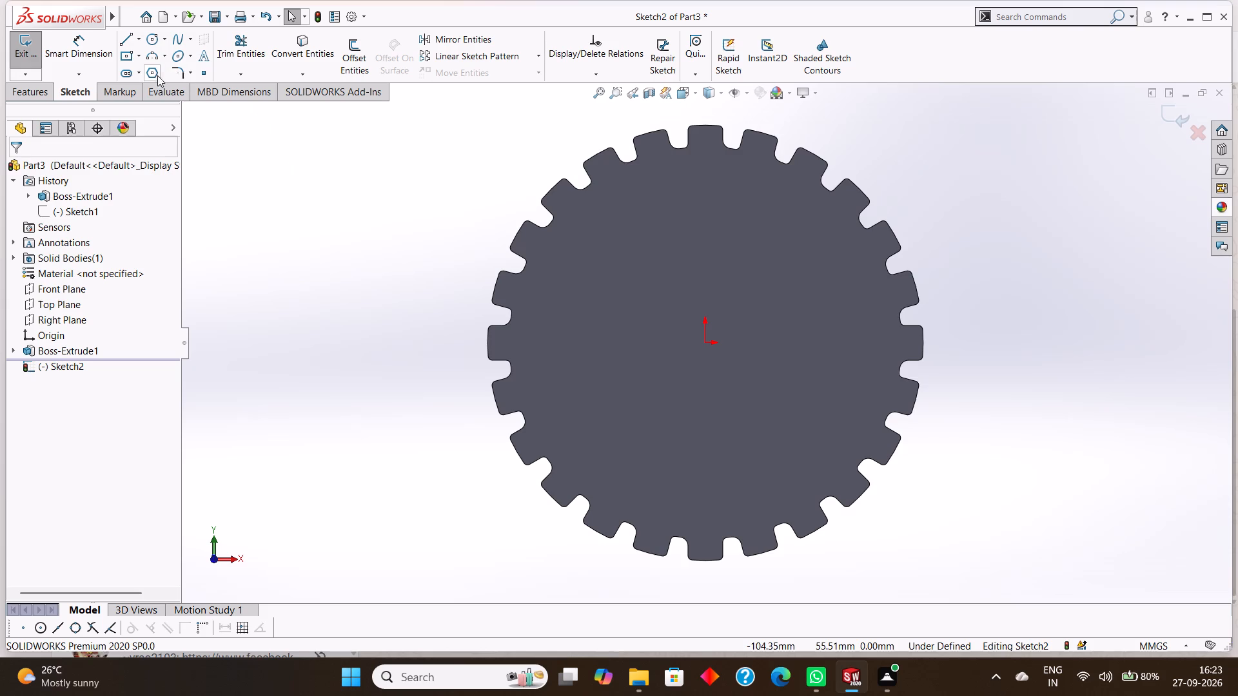
pyautogui.click(148, 39)
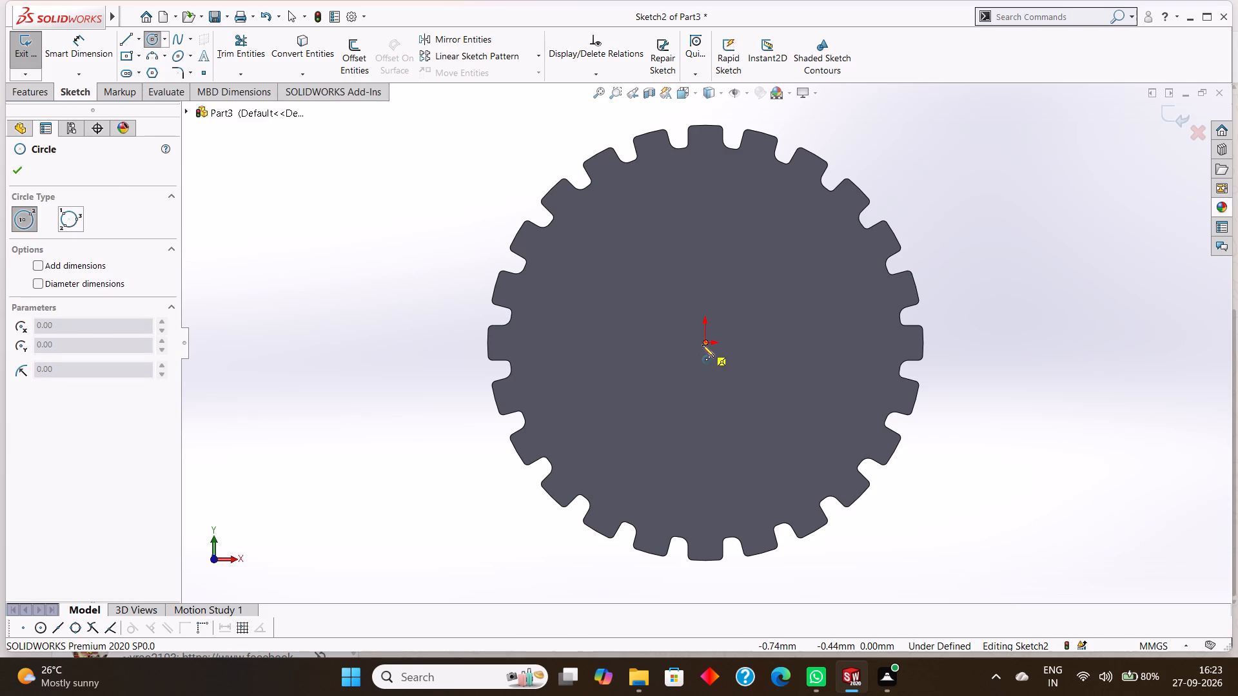
pyautogui.click(702, 345)
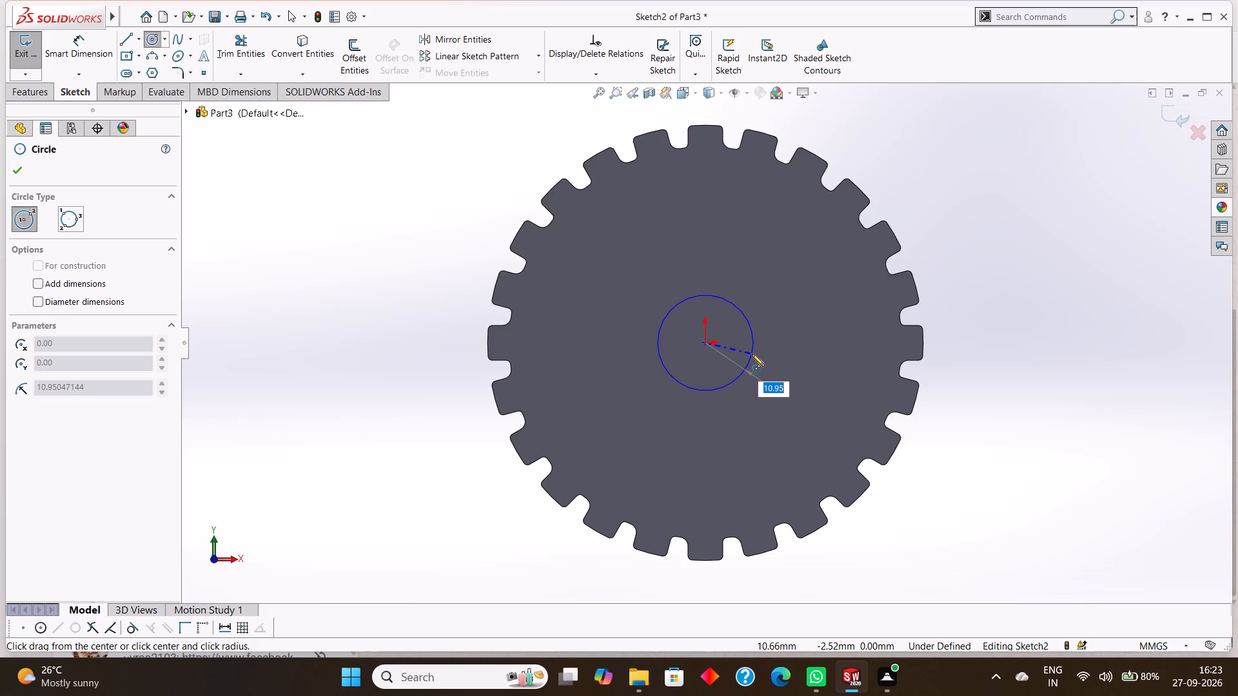
pyautogui.write('12')
pyautogui.press('BackSpace')
pyautogui.press('8')
pyautogui.press('Return')
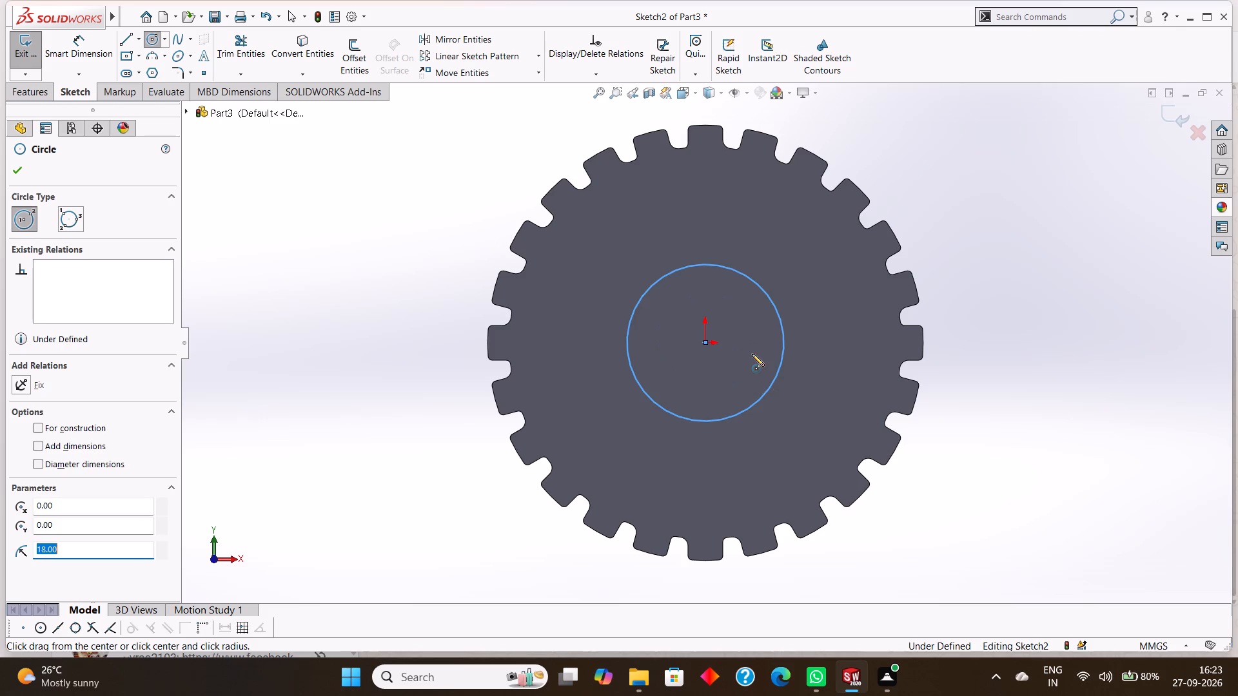
pyautogui.click(707, 343)
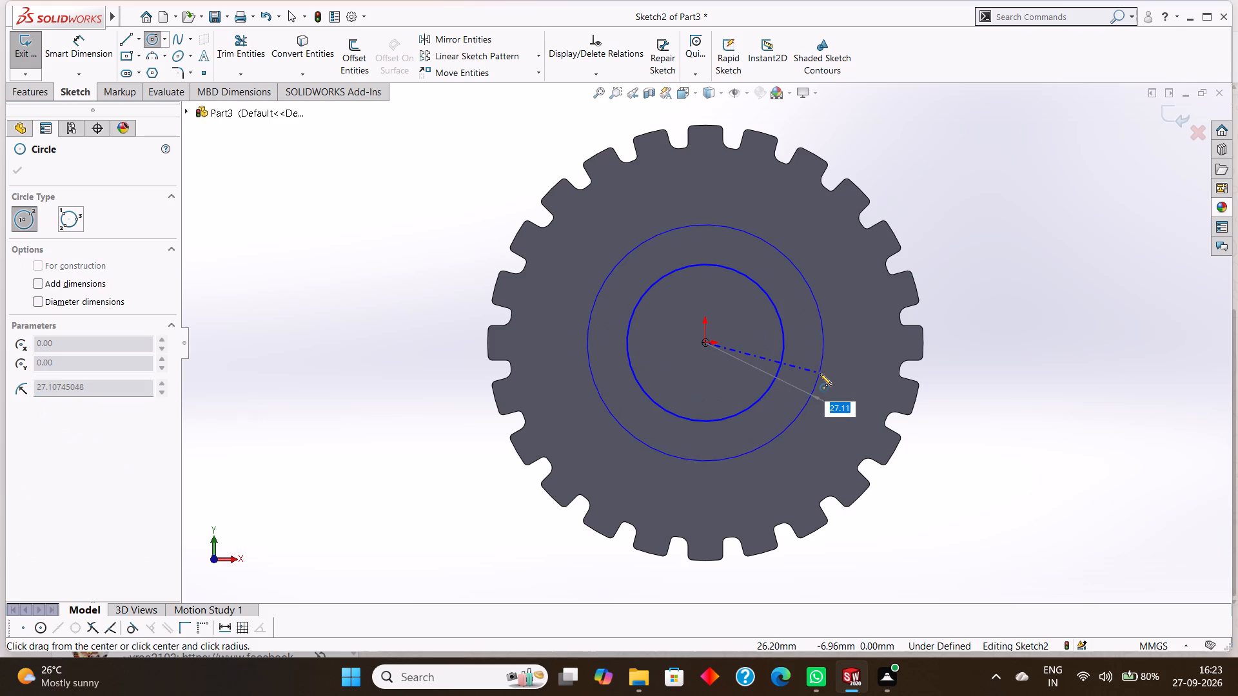
pyautogui.write('25')
pyautogui.press('Return')
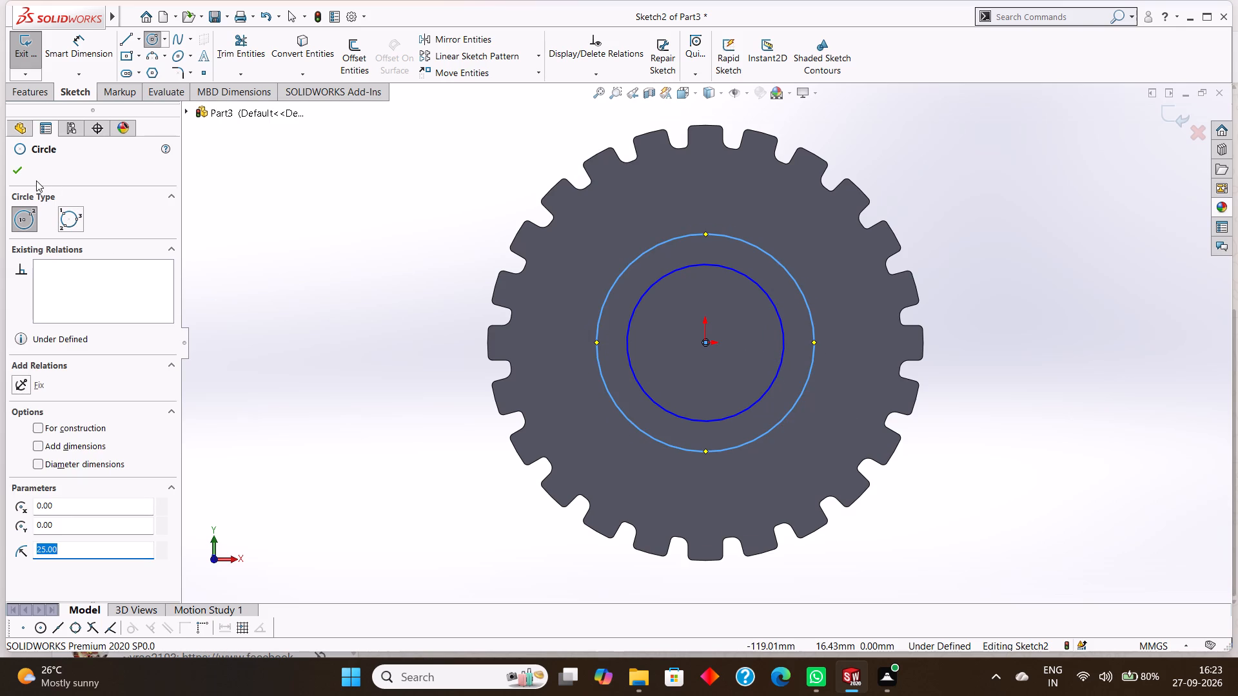
pyautogui.click(21, 174)
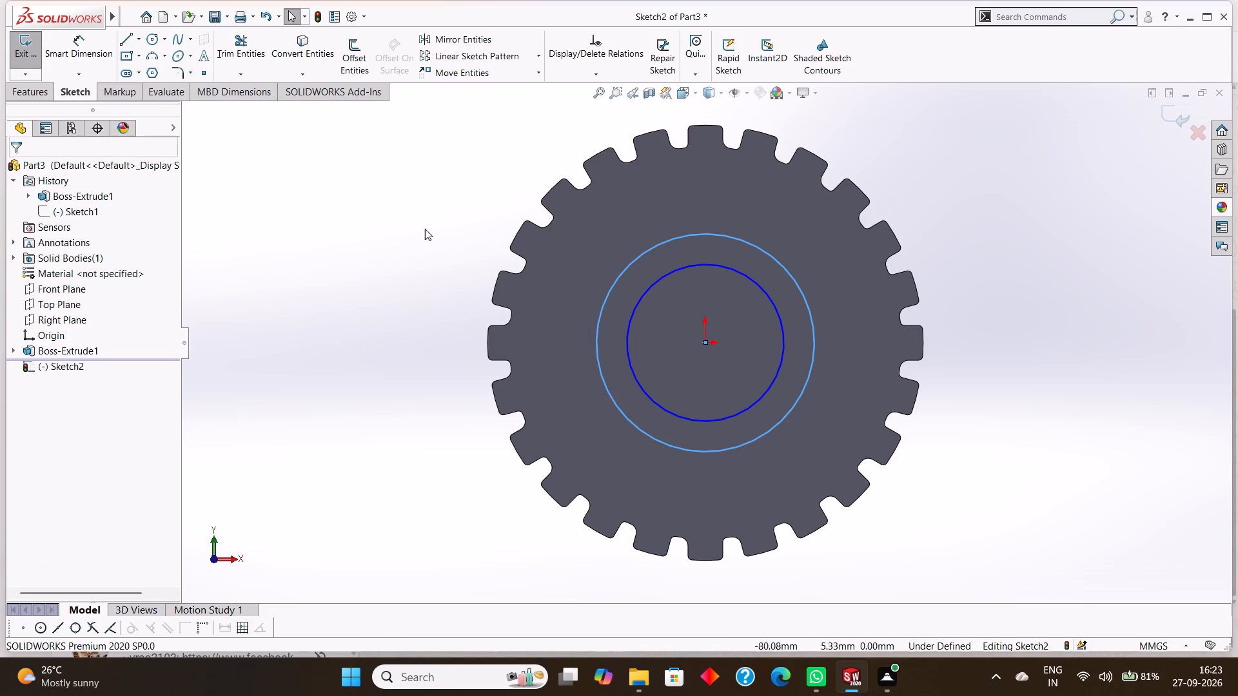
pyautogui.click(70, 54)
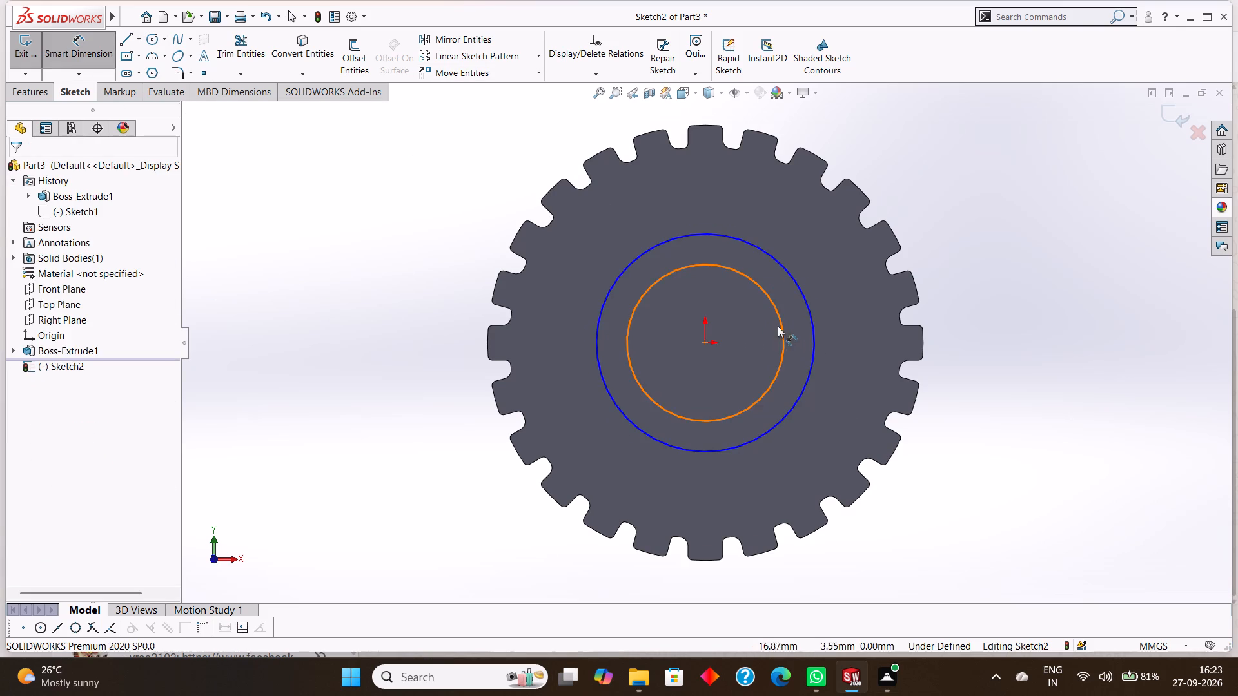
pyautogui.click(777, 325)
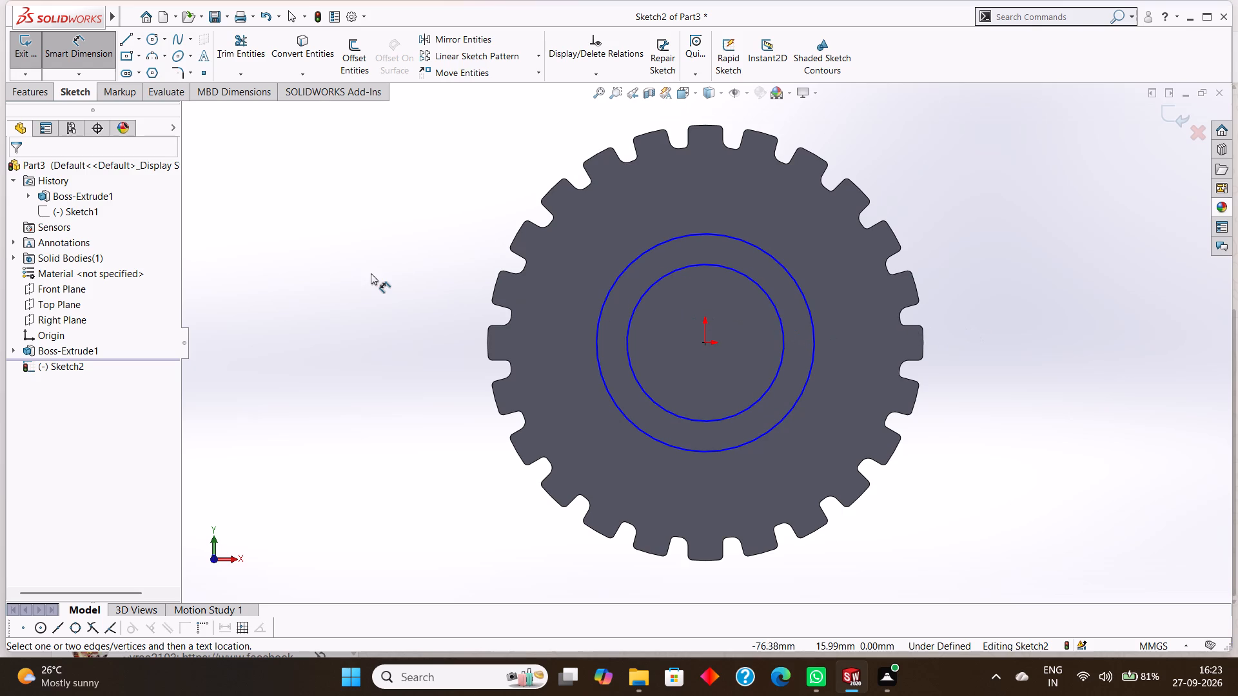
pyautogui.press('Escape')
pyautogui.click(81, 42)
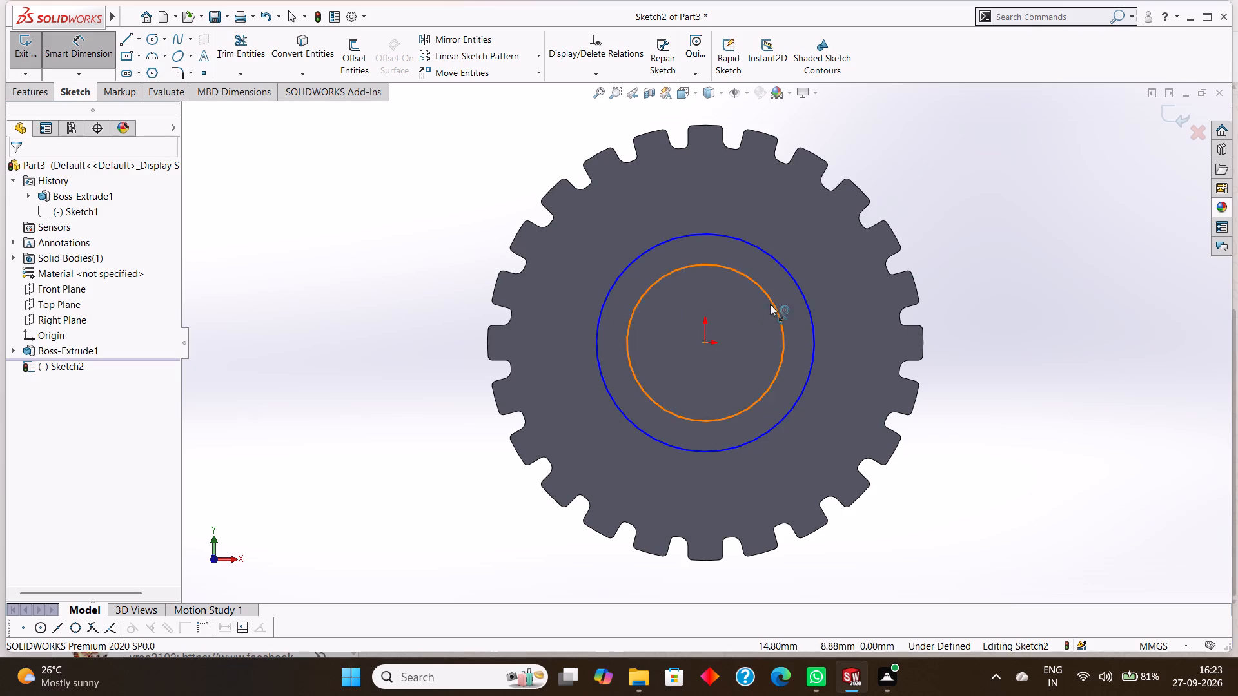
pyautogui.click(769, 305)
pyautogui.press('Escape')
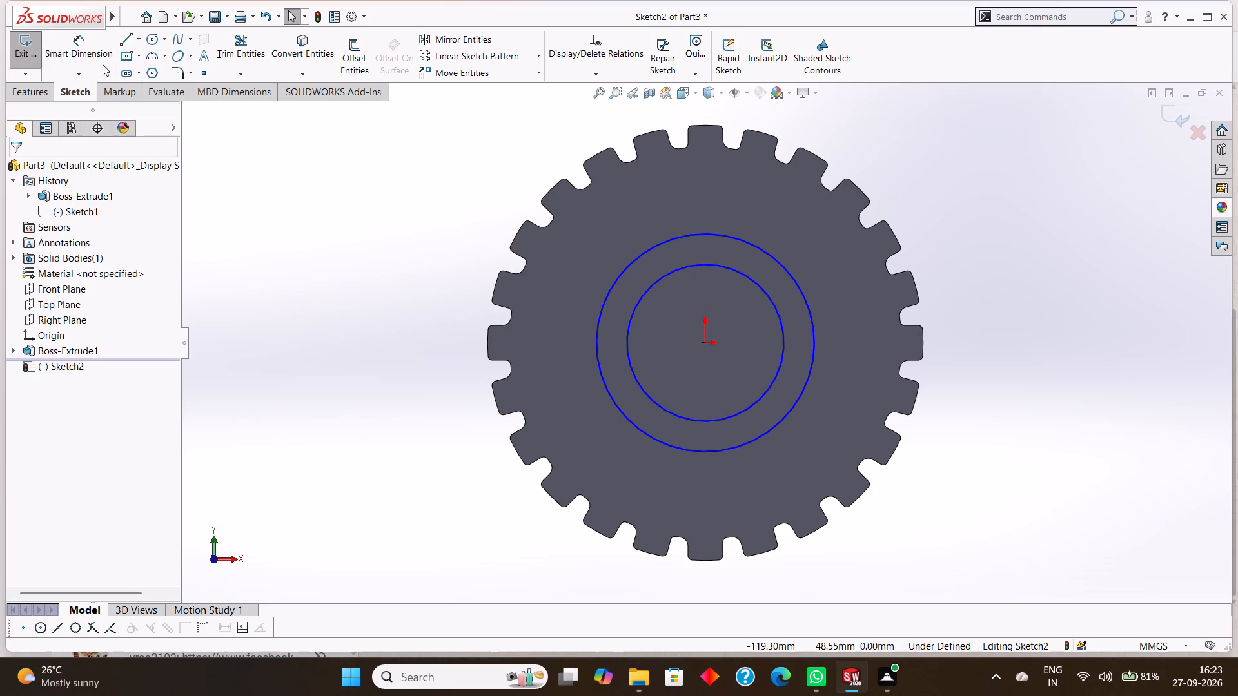
# Dimension the diameters of the inner and outer circles, placing both dimensions beyond the disc's positive-X side.
pyautogui.click(77, 50)
pyautogui.click(769, 291)
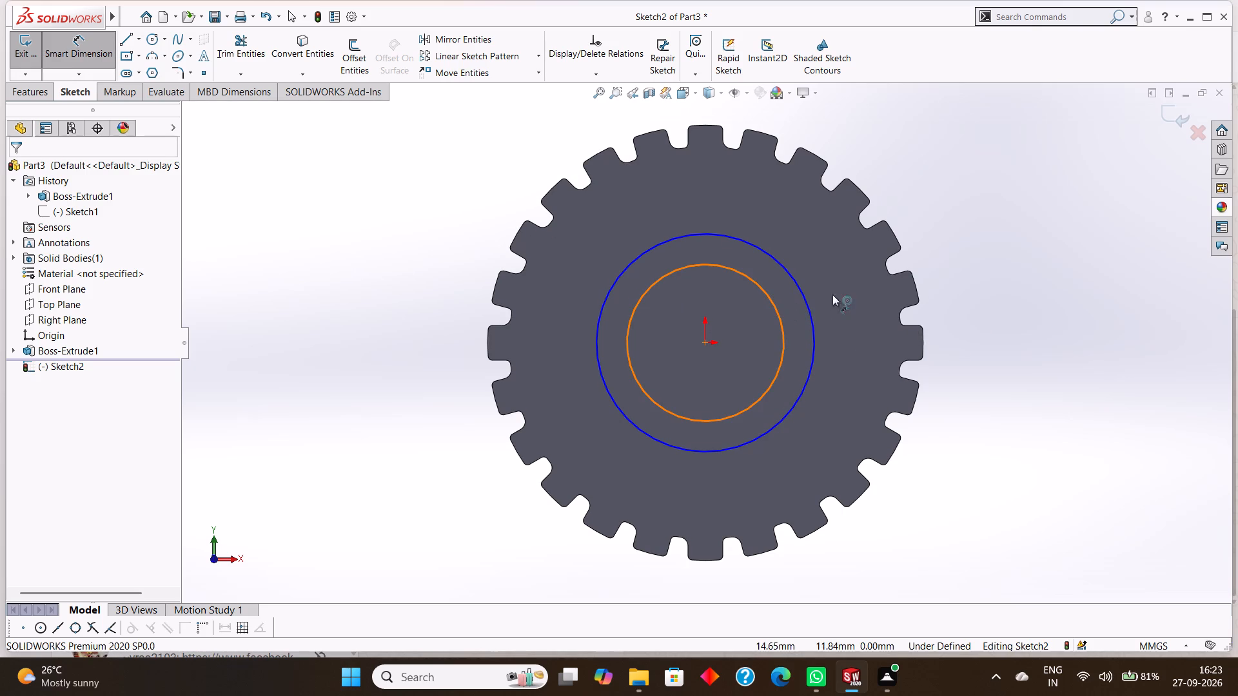
pyautogui.click(1007, 333)
pyautogui.click(953, 315)
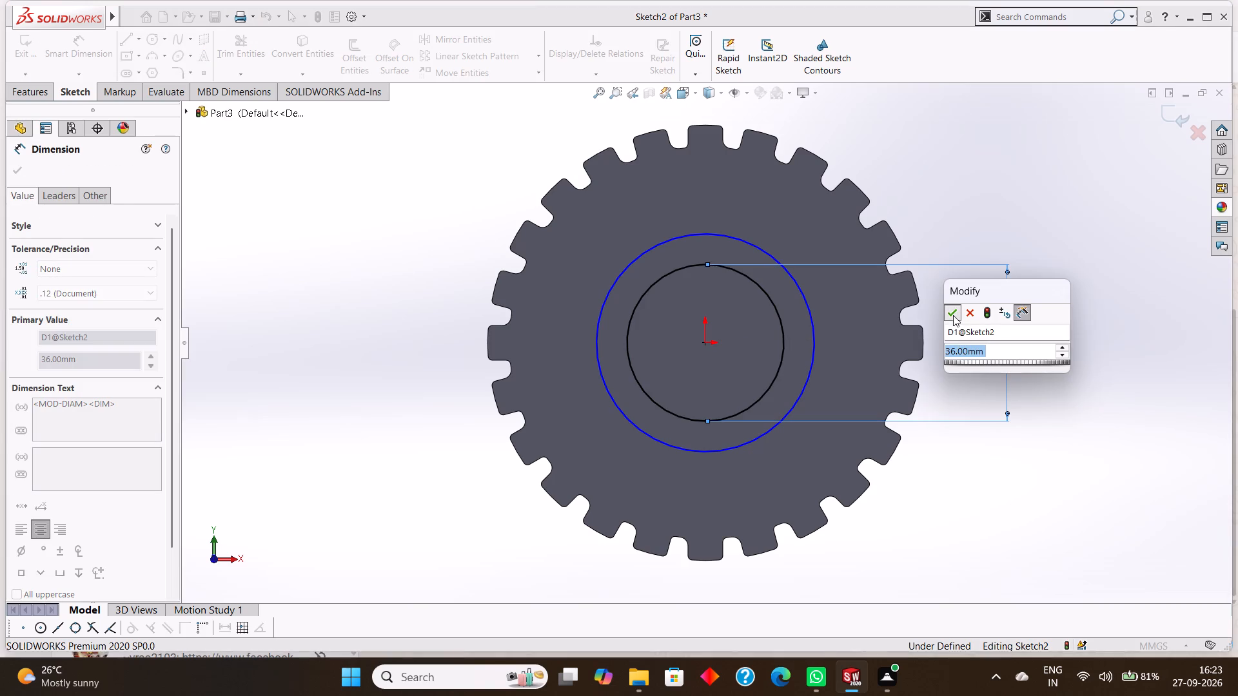
pyautogui.click(744, 240)
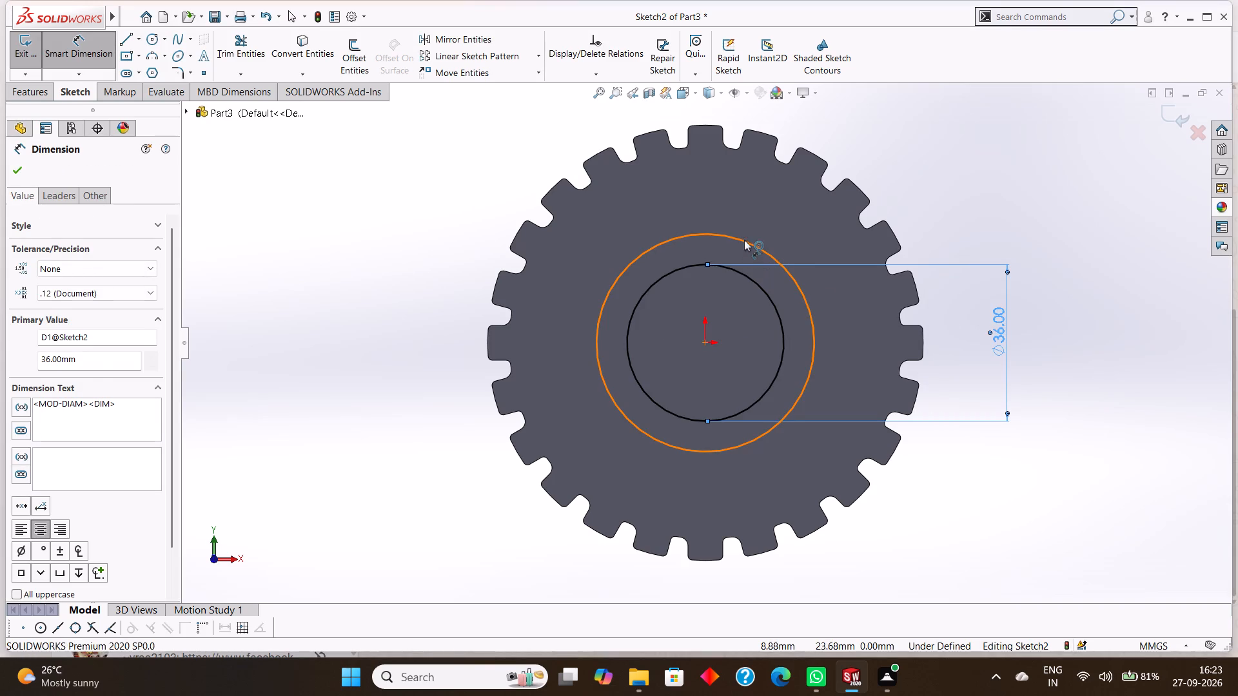
pyautogui.click(1081, 316)
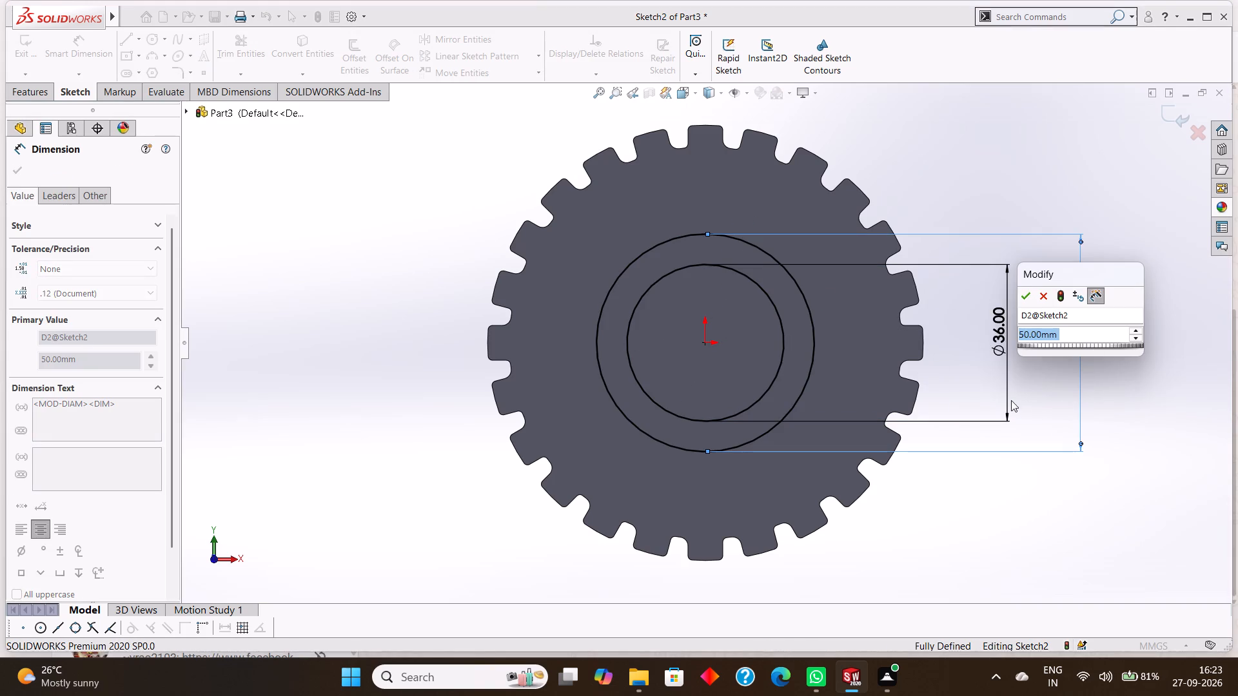
pyautogui.click(1027, 296)
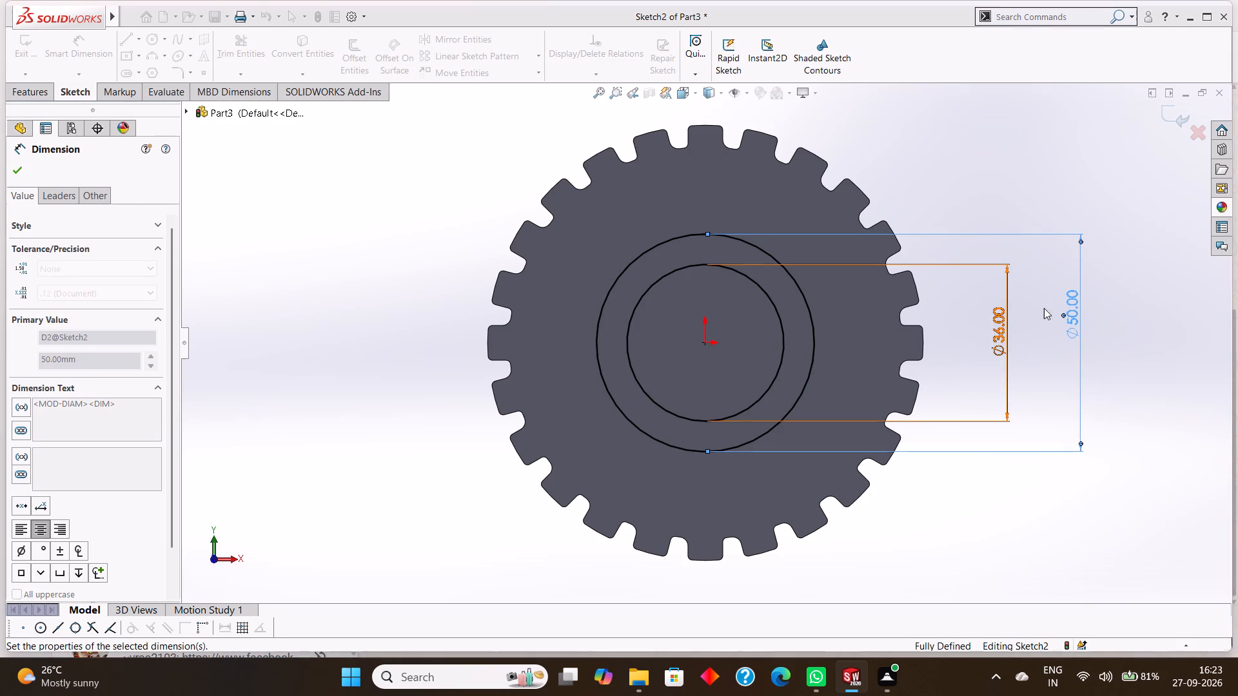
pyautogui.click(21, 167)
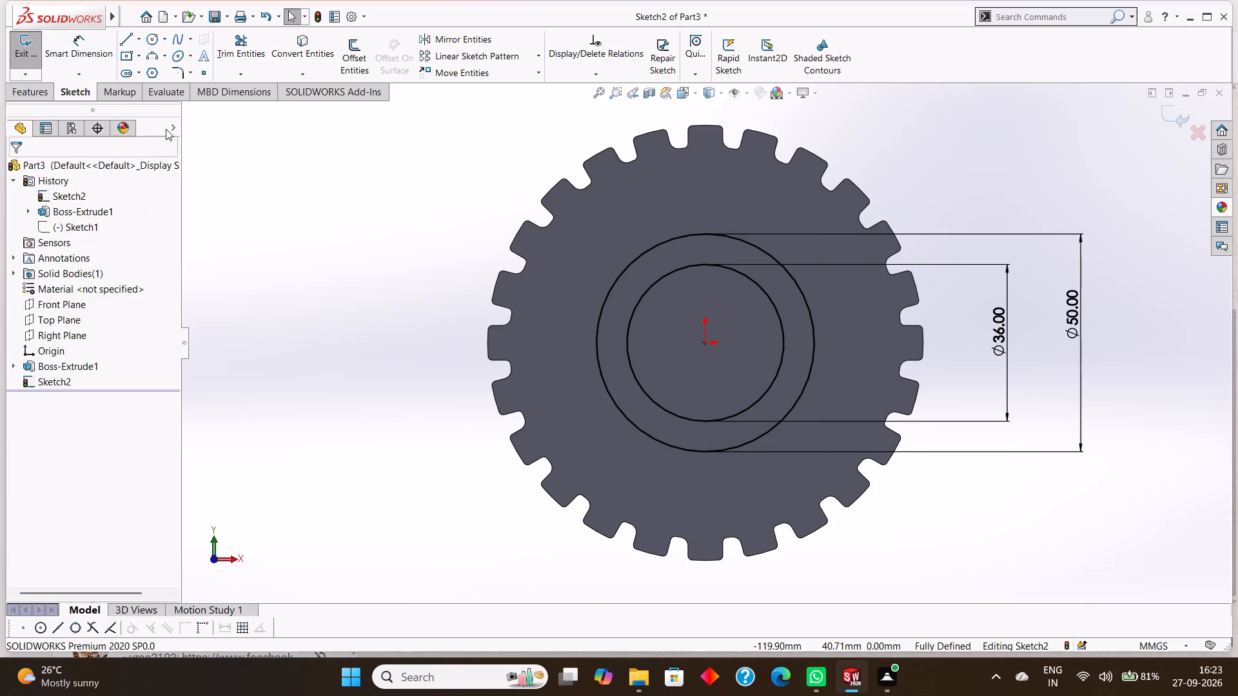
# Extrude the ring between the two circles as a merged boss, blind from the sketch plane, to a depth of 3 mm.
pyautogui.click(50, 90)
pyautogui.click(37, 50)
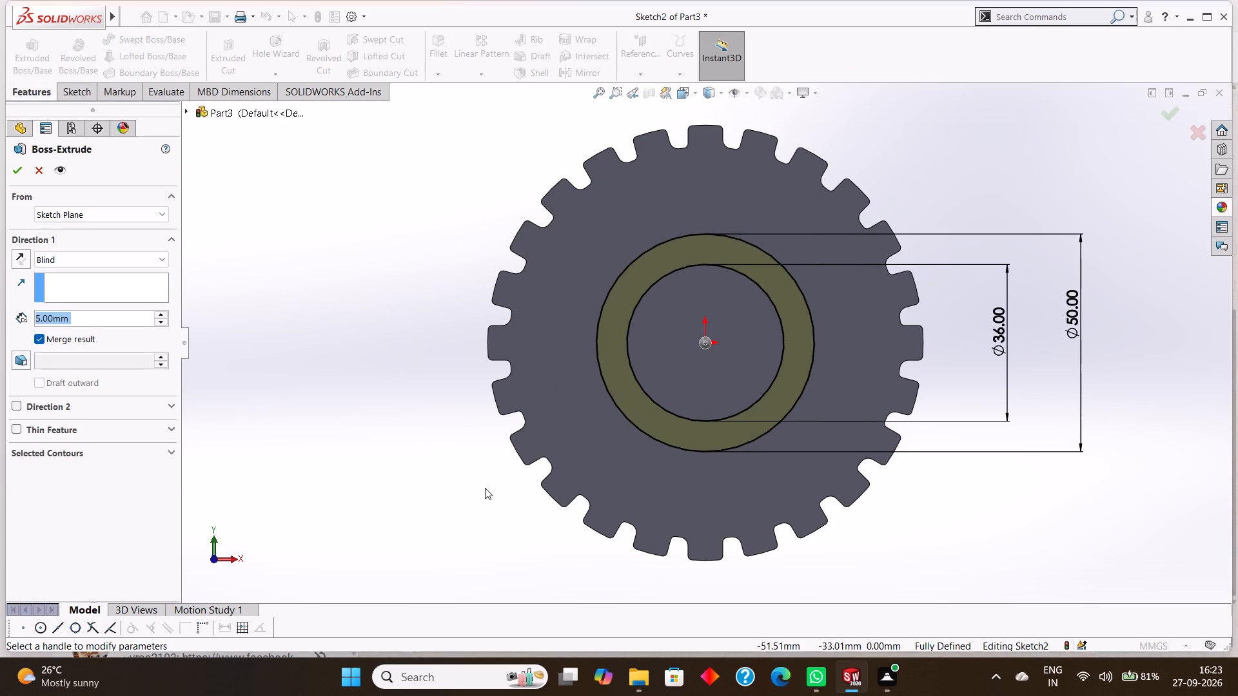
pyautogui.moveTo(486, 497); pyautogui.dragTo(512, 333, button='middle')
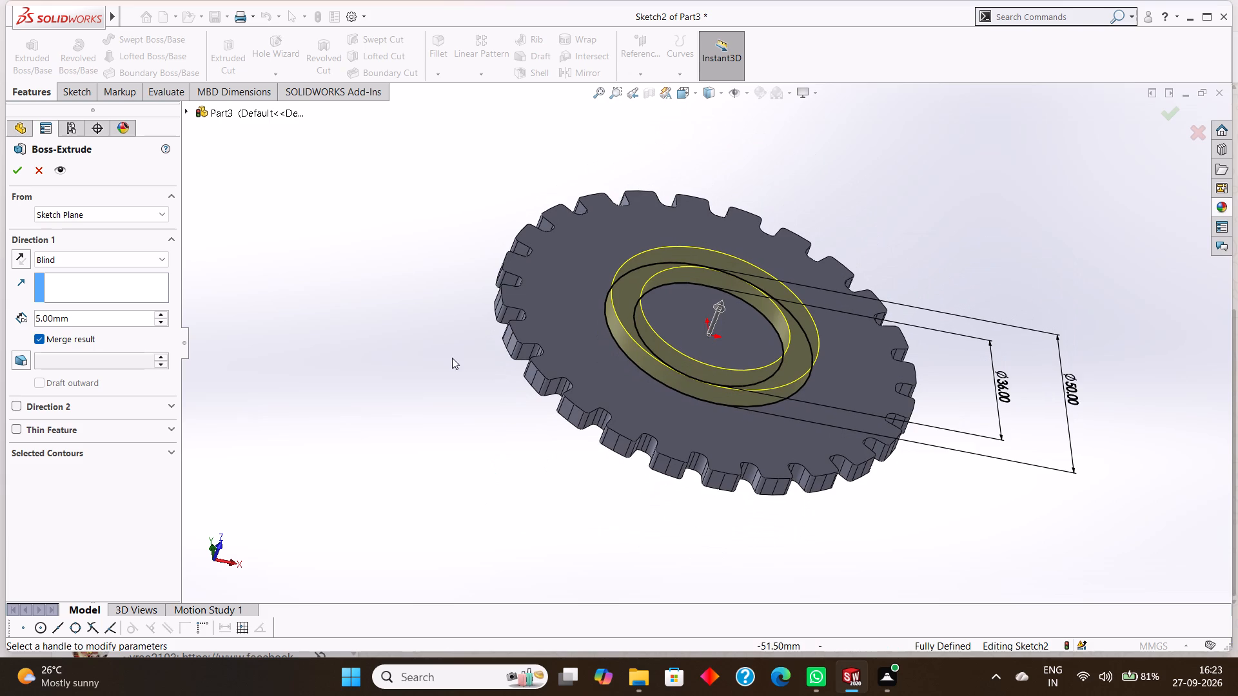
pyautogui.click(83, 321)
pyautogui.moveTo(122, 320); pyautogui.dragTo(14, 313)
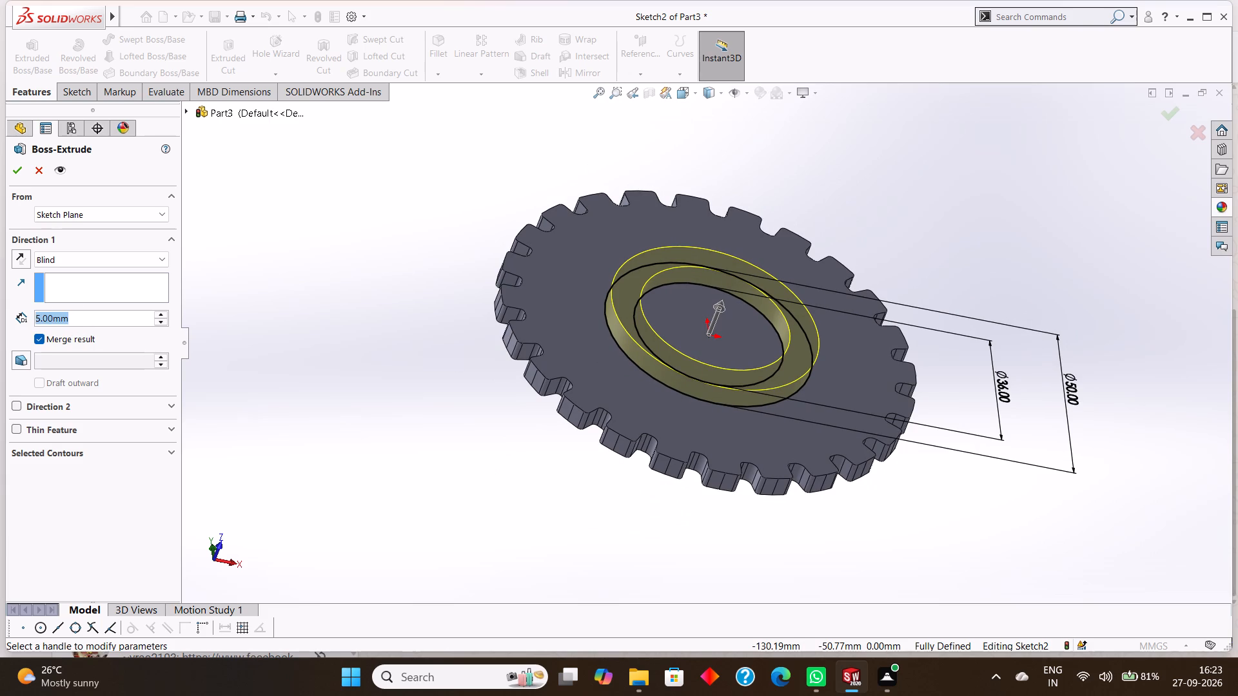
pyautogui.moveTo(14, 313); pyautogui.dragTo(13, 313)
pyautogui.press('3')
pyautogui.press('Return')
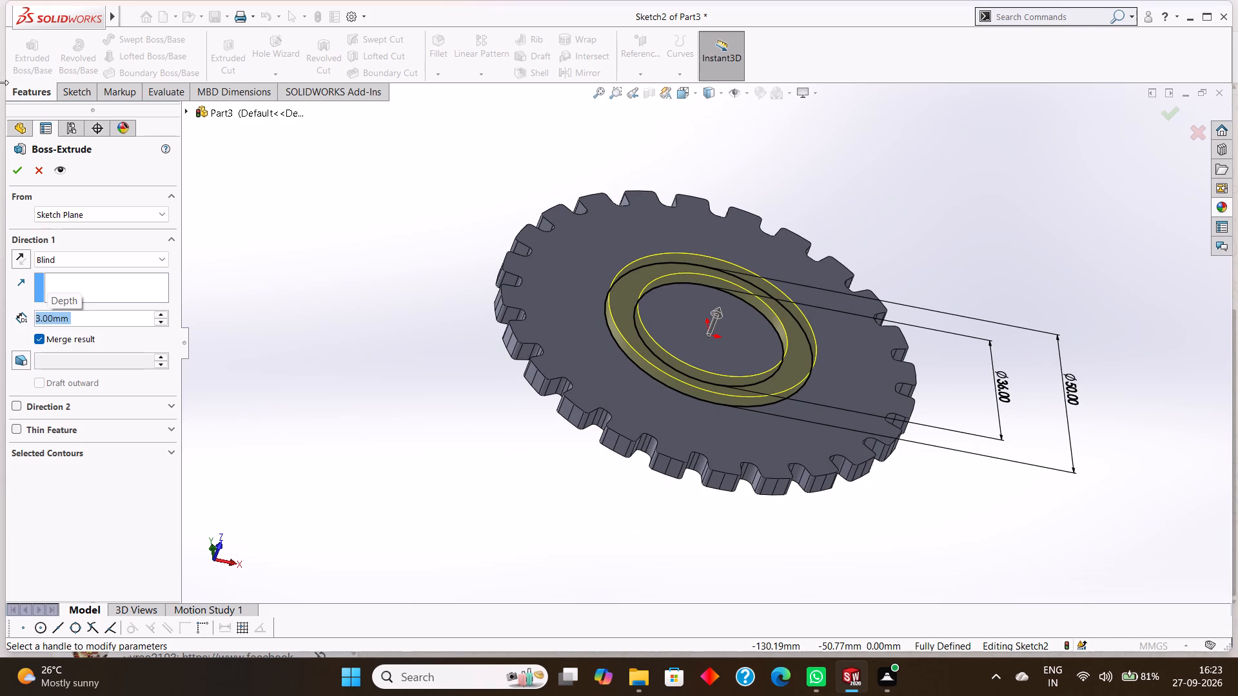
pyautogui.click(14, 179)
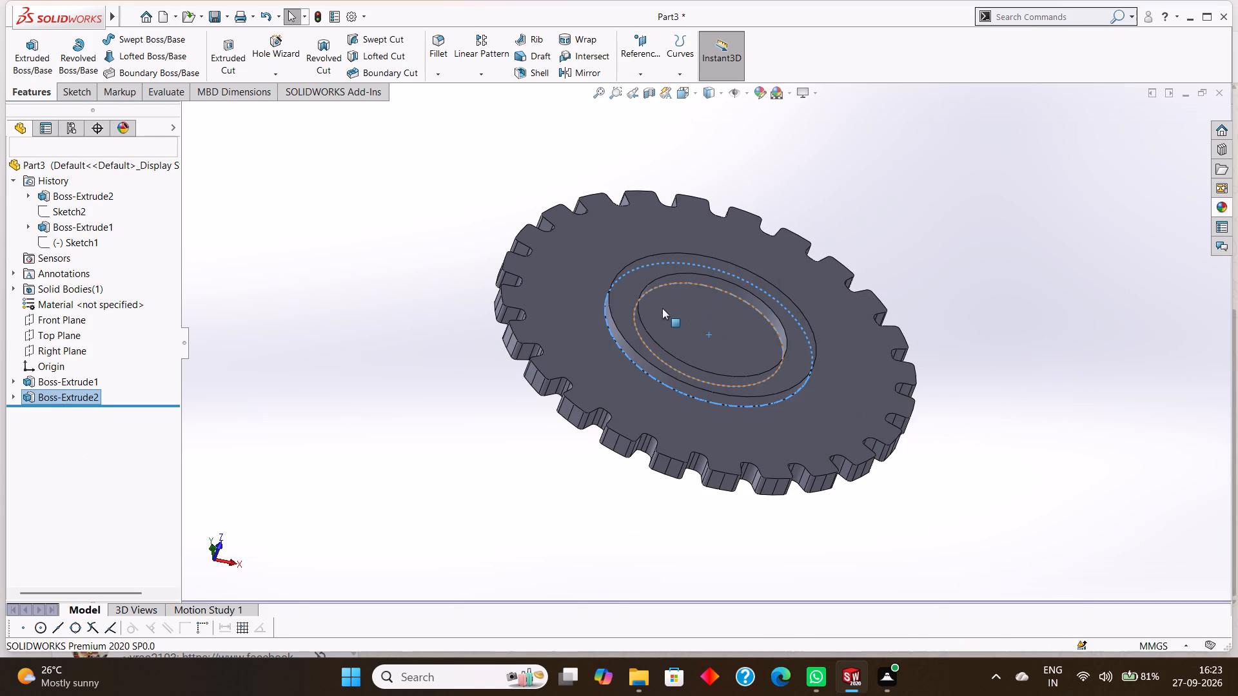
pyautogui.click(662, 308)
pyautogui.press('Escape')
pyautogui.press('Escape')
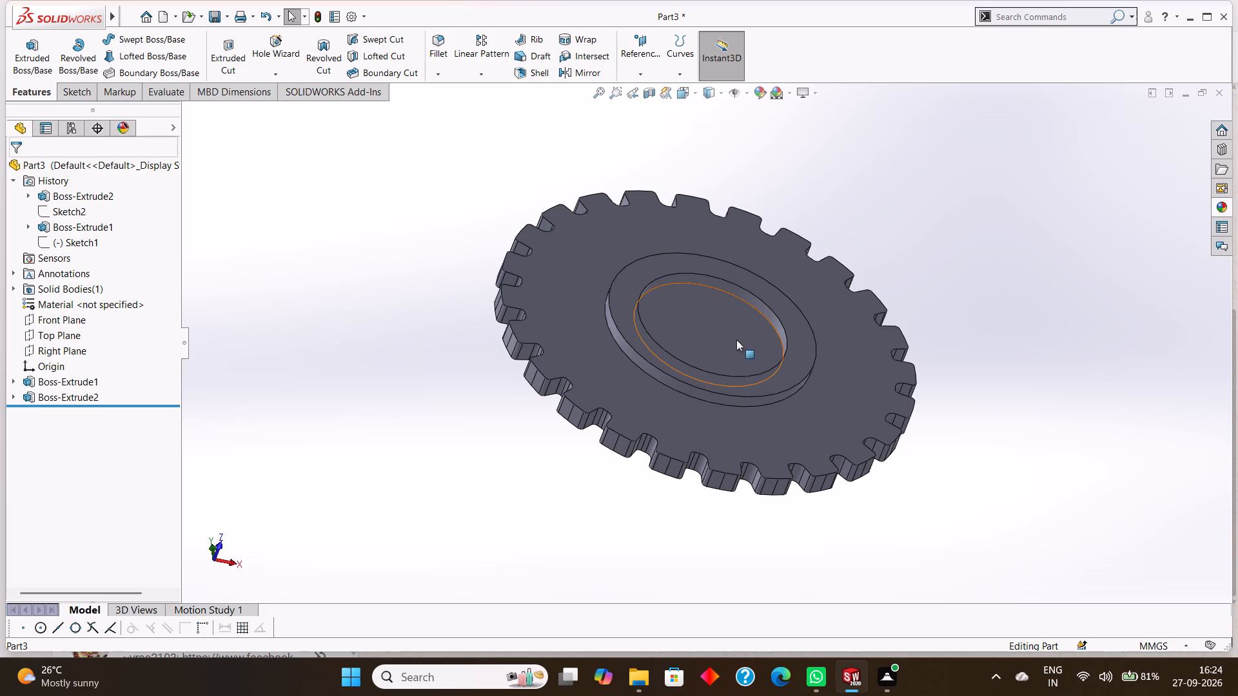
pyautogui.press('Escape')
# Open a new sketch on the circular disc face enclosed by the raised ring, viewed normal to the face.
pyautogui.click(703, 313)
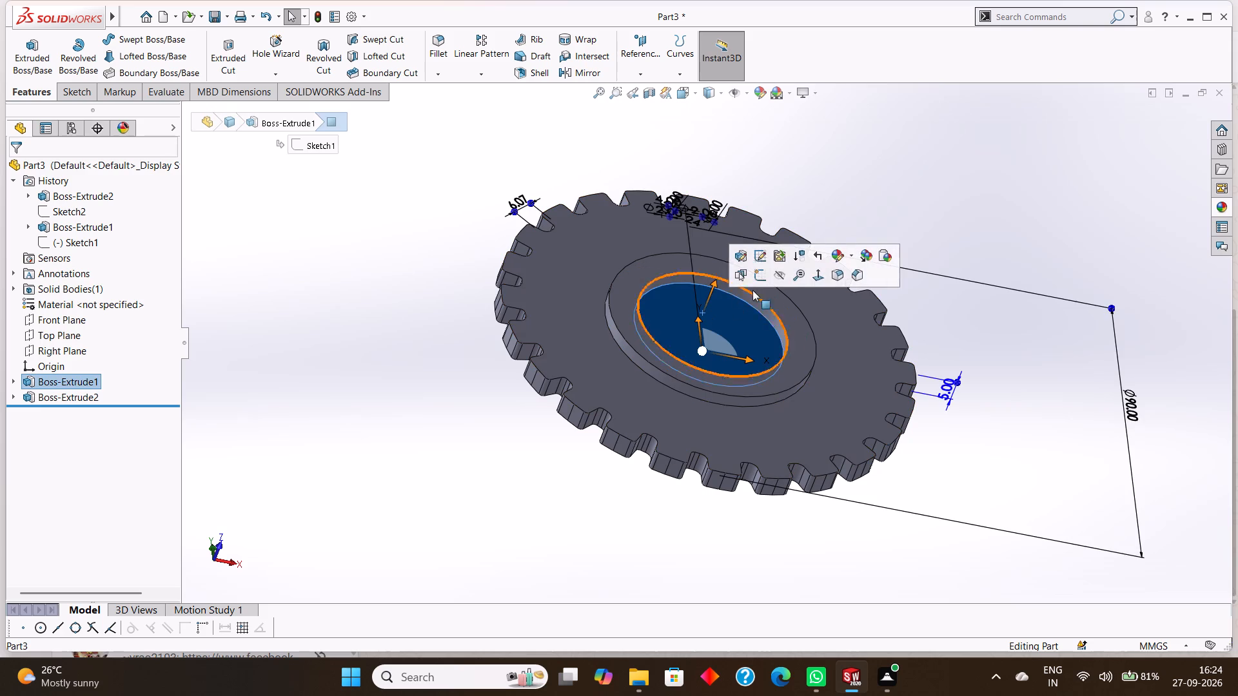
pyautogui.click(760, 275)
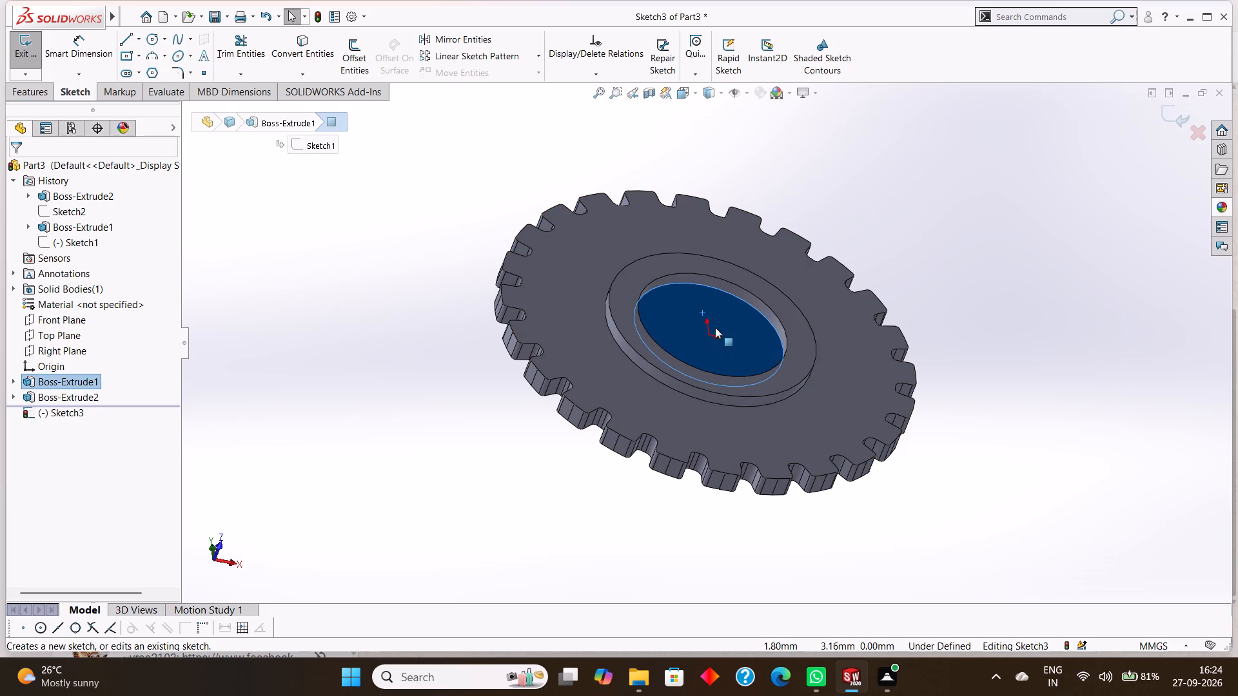
pyautogui.hotkey('ctrl', '8')
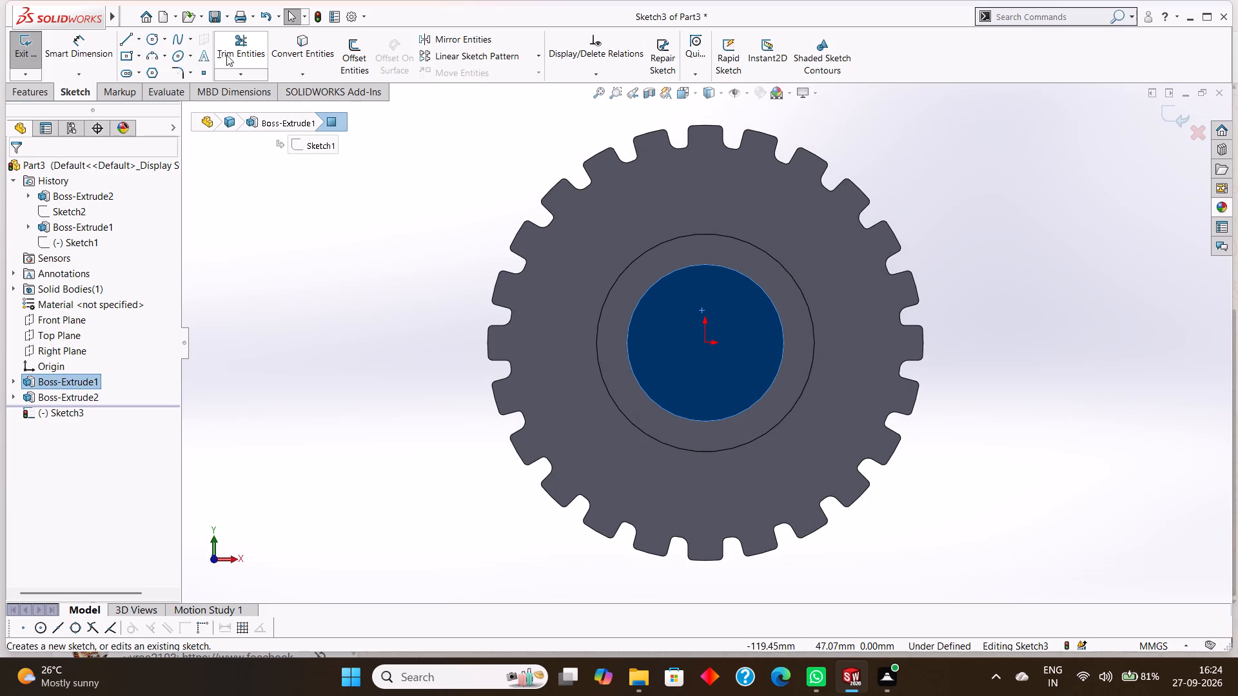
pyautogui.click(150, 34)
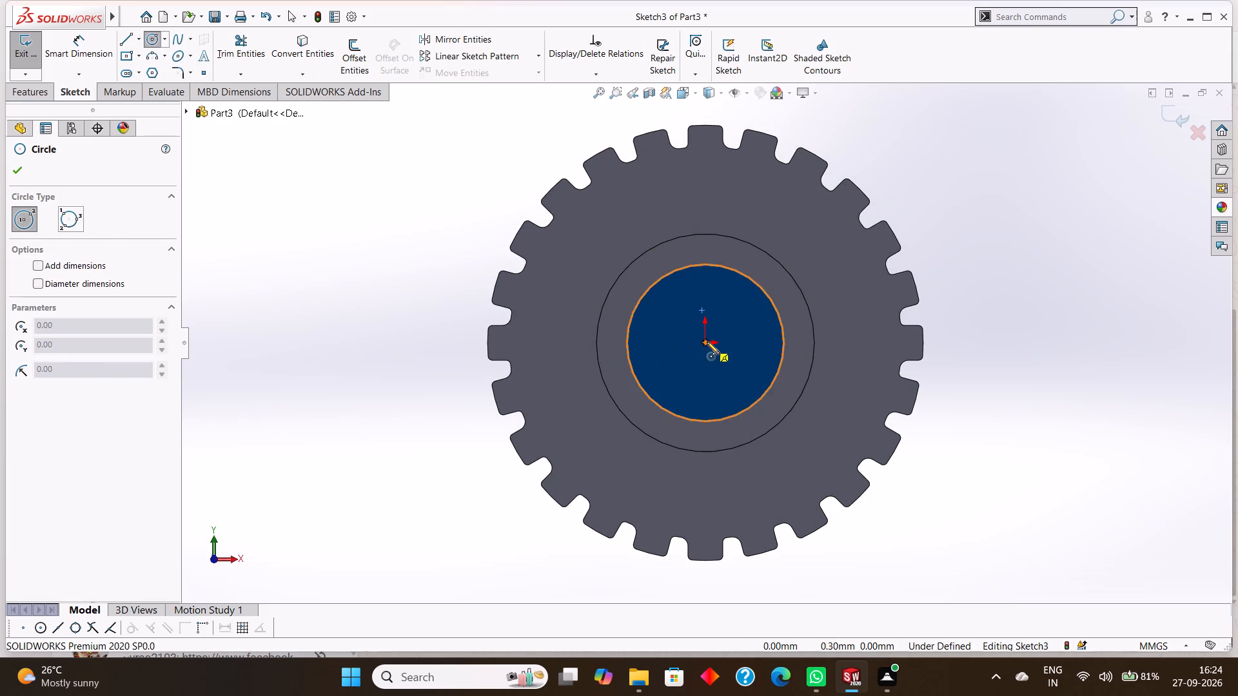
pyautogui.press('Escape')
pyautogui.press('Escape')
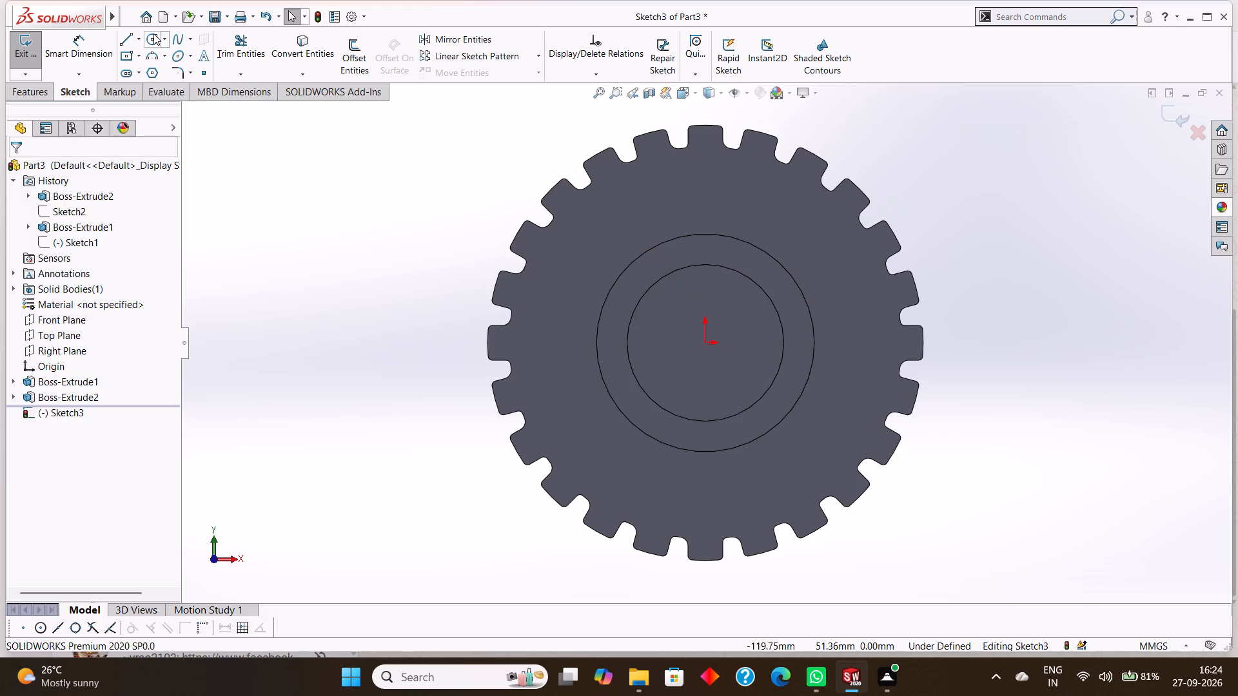
# Sketch an 18 mm radius circle centred on the origin, matching the inner edge of the raised ring.
pyautogui.click(153, 34)
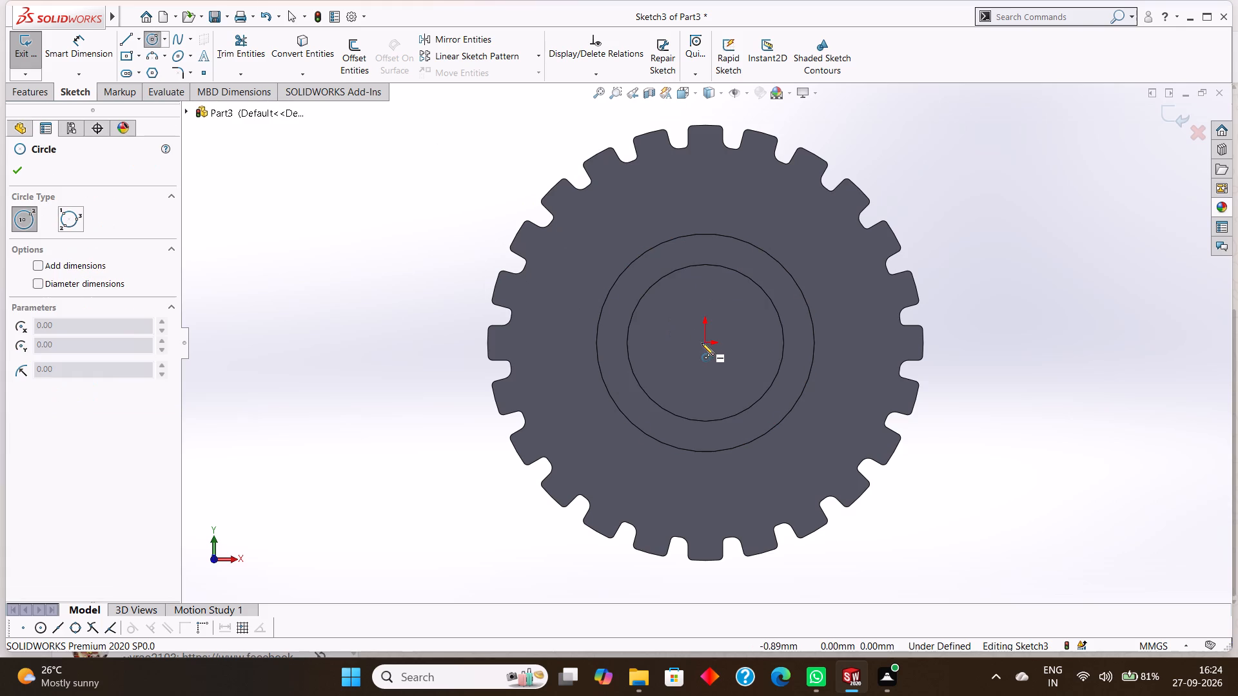
pyautogui.click(705, 343)
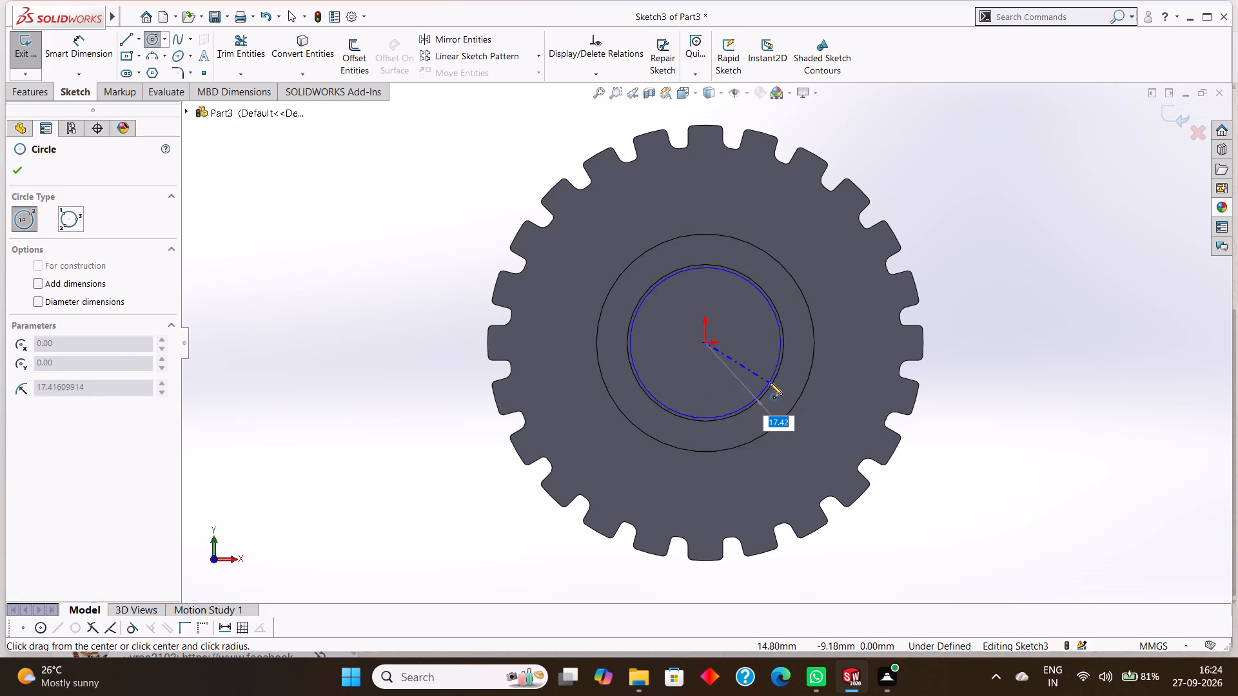
pyautogui.click(771, 384)
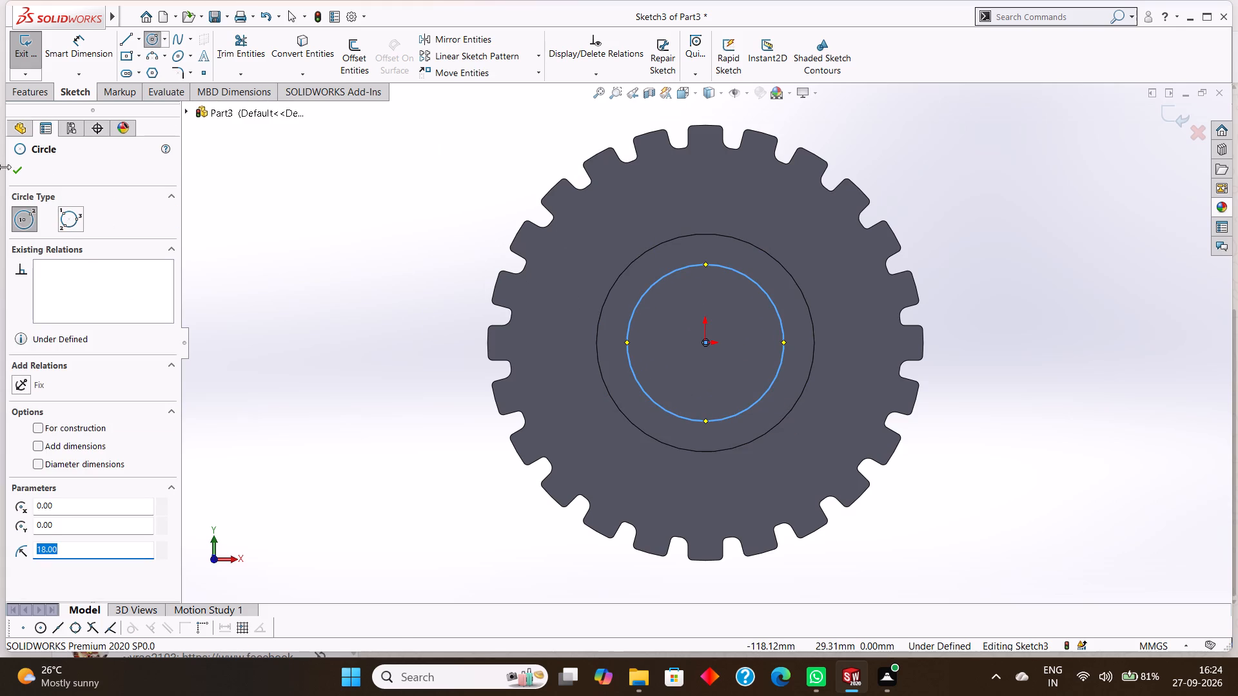
pyautogui.click(20, 171)
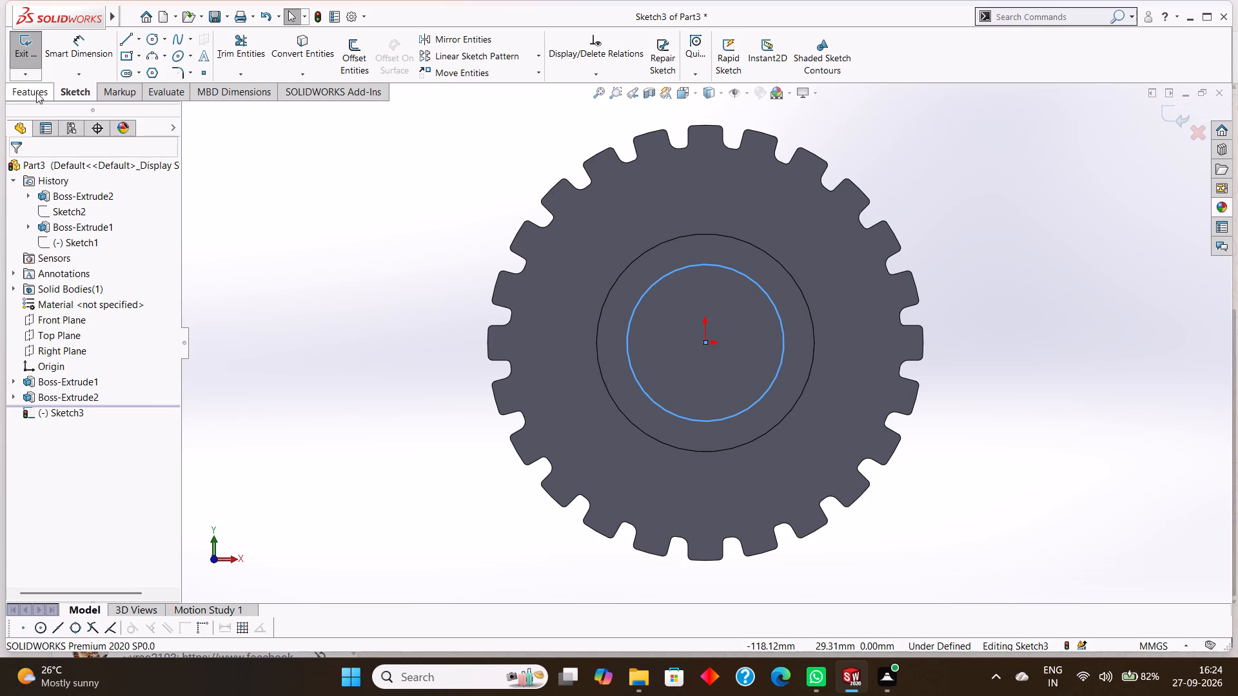
# Cut the 18 mm radius circle through the whole disc with an Extruded Cut set to Through All.
pyautogui.click(36, 92)
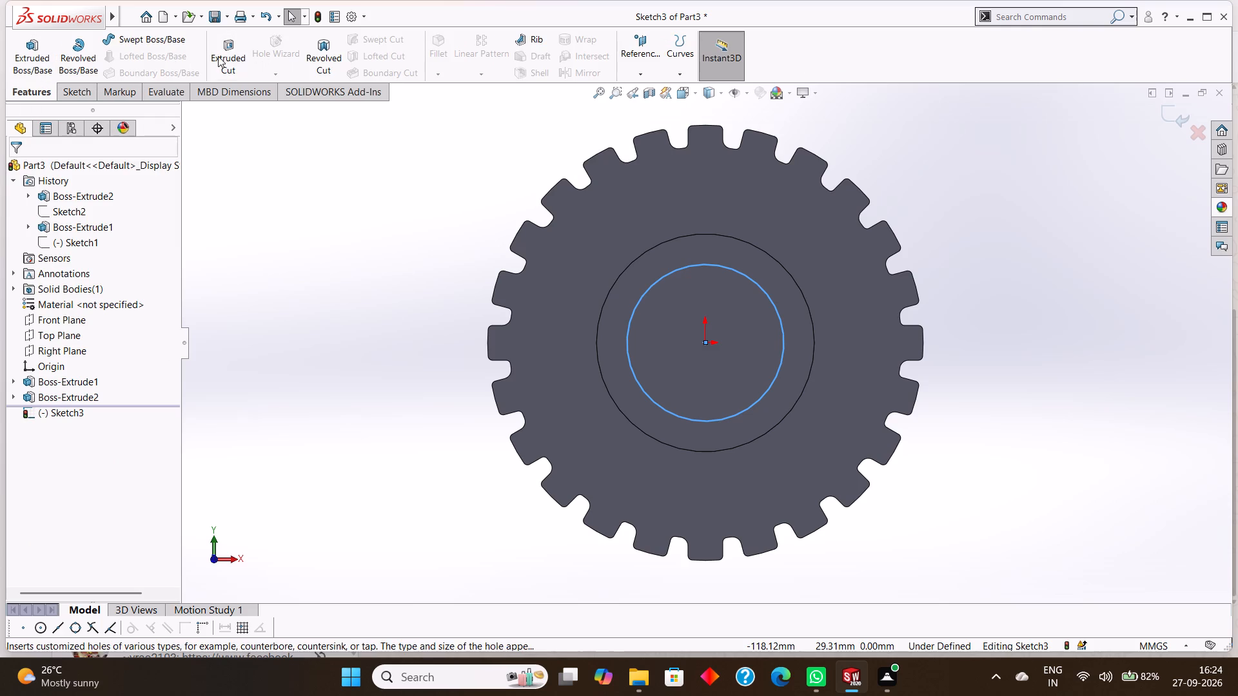
pyautogui.click(217, 56)
pyautogui.moveTo(973, 526); pyautogui.dragTo(990, 309, button='middle')
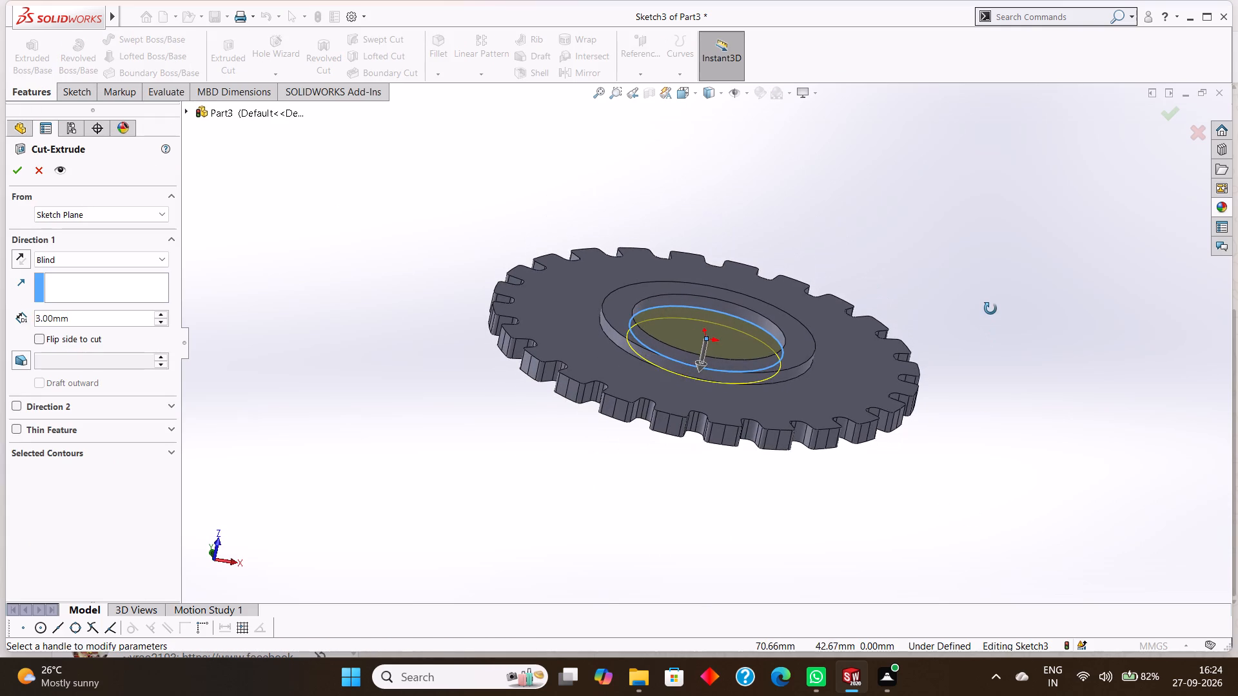
pyautogui.moveTo(990, 309); pyautogui.dragTo(990, 307, button='middle')
pyautogui.click(66, 263)
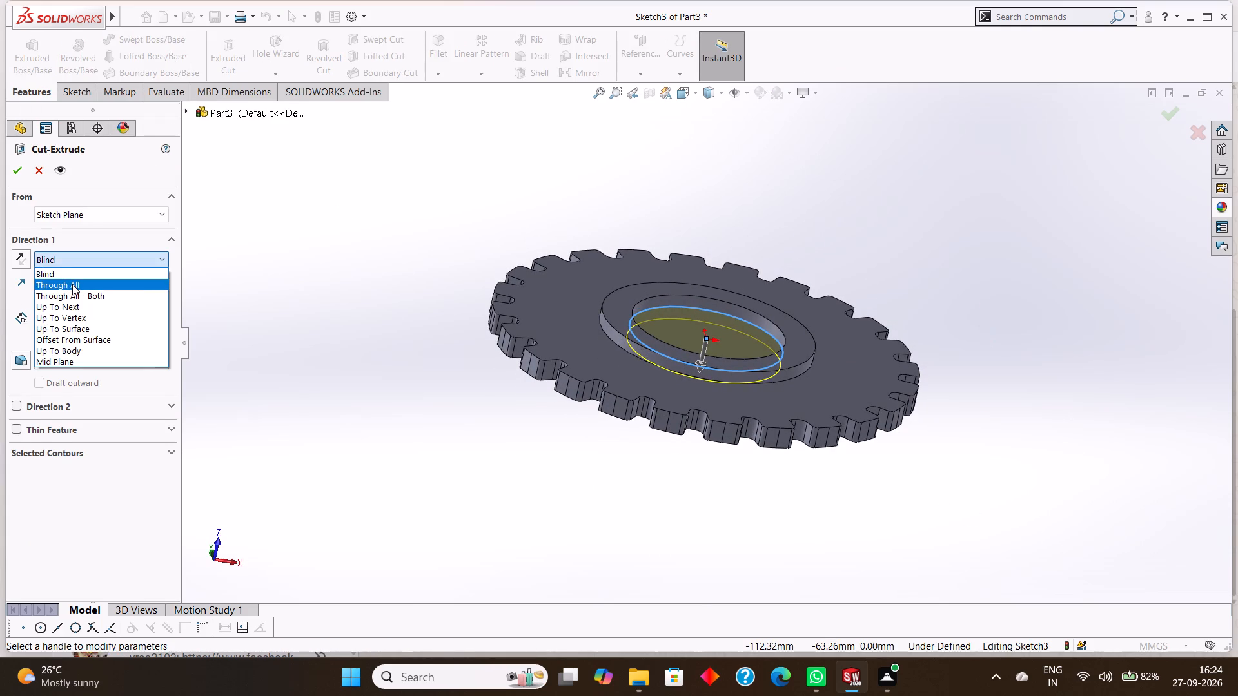
pyautogui.click(72, 284)
pyautogui.click(26, 174)
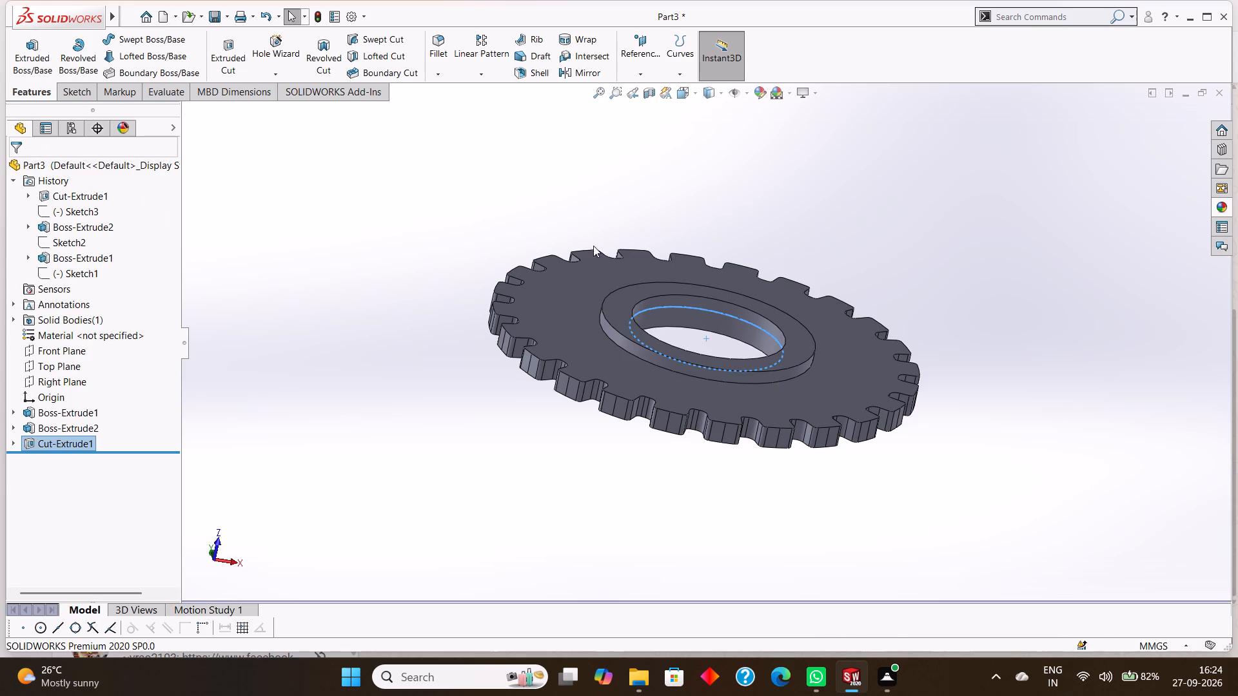
pyautogui.click(905, 245)
# Open a new sketch on the notched disc face surrounding the raised ring, viewed normal to the face.
pyautogui.moveTo(958, 242); pyautogui.dragTo(954, 251, button='middle')
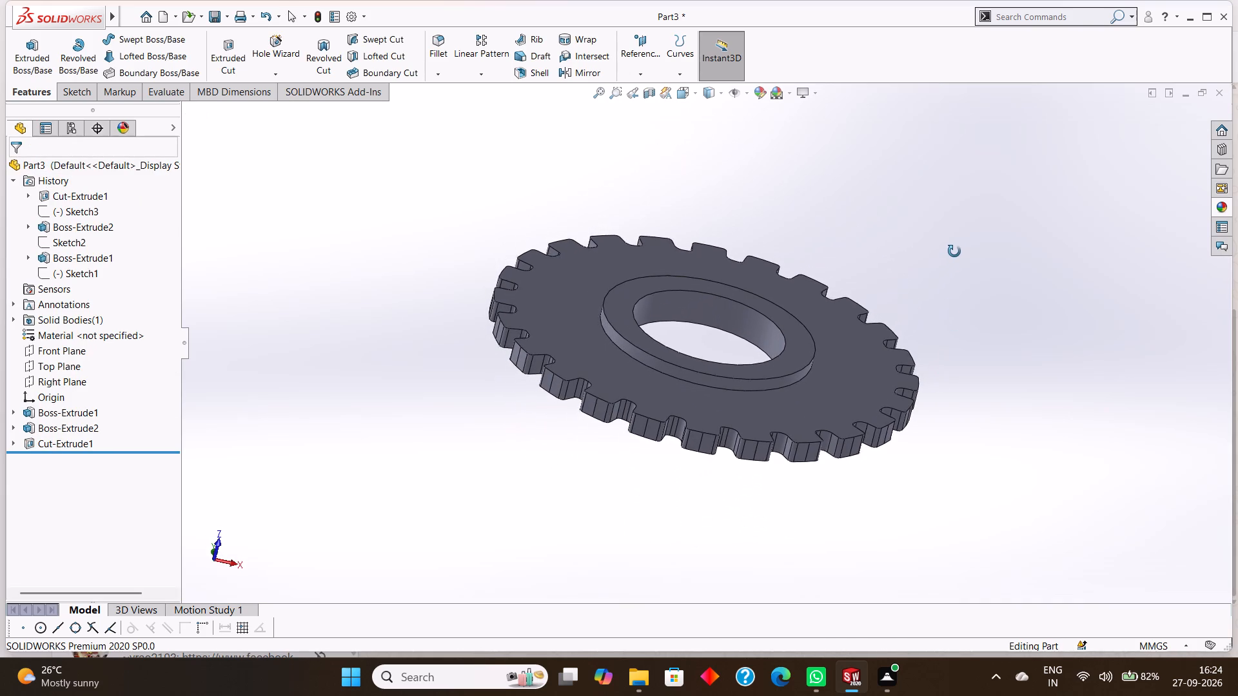
pyautogui.moveTo(954, 251); pyautogui.dragTo(958, 308, button='middle')
pyautogui.click(741, 229)
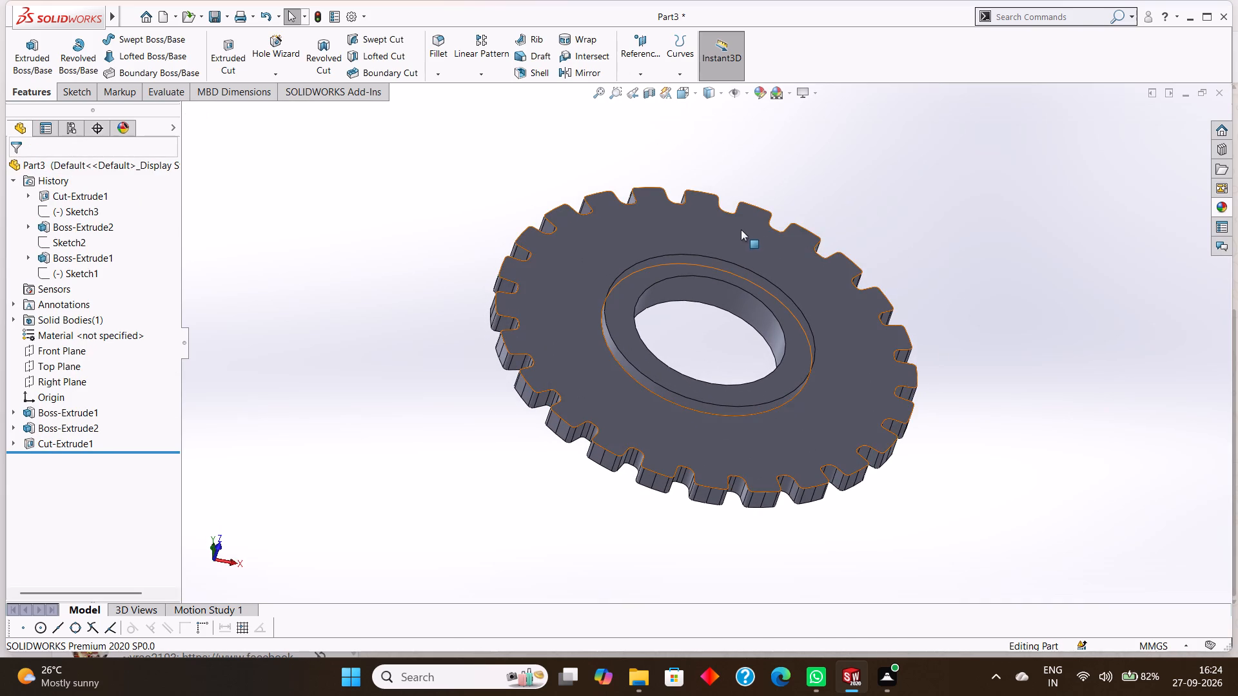
pyautogui.click(801, 194)
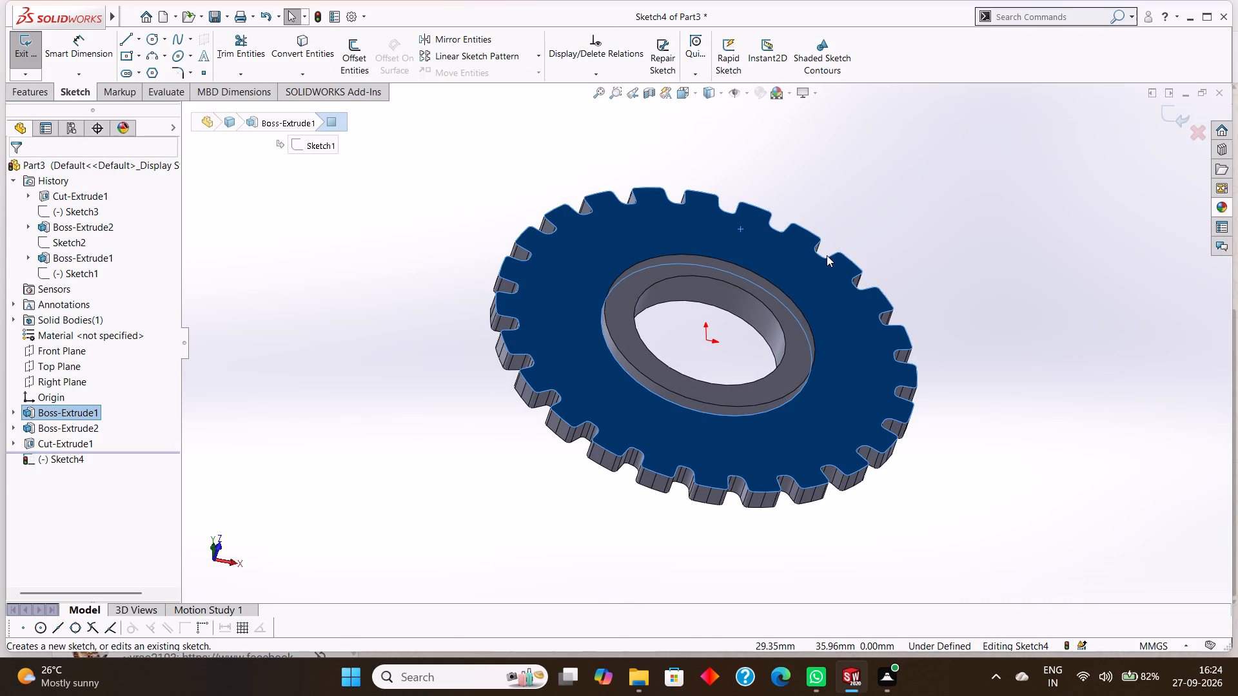
pyautogui.hotkey('ctrl', '8')
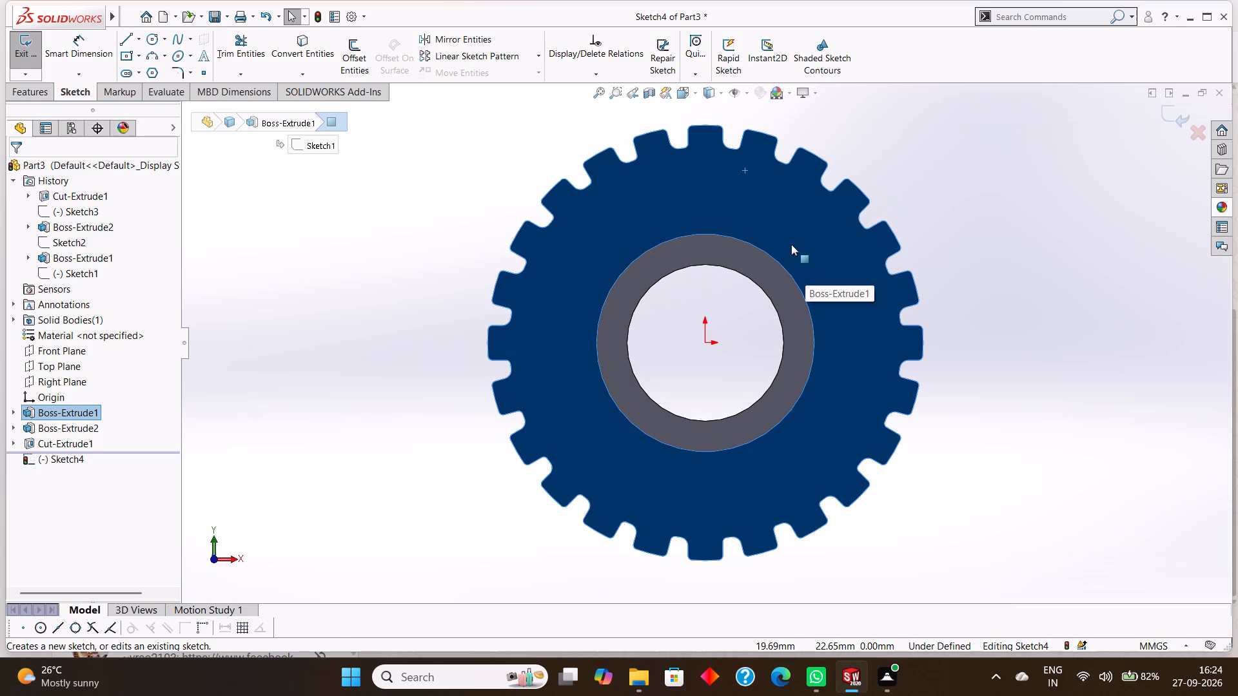
pyautogui.press('Escape')
# Sketch a circle about 11 mm in diameter between the ring and the notches, centred about 33.5 mm vertically above the origin.
pyautogui.click(150, 32)
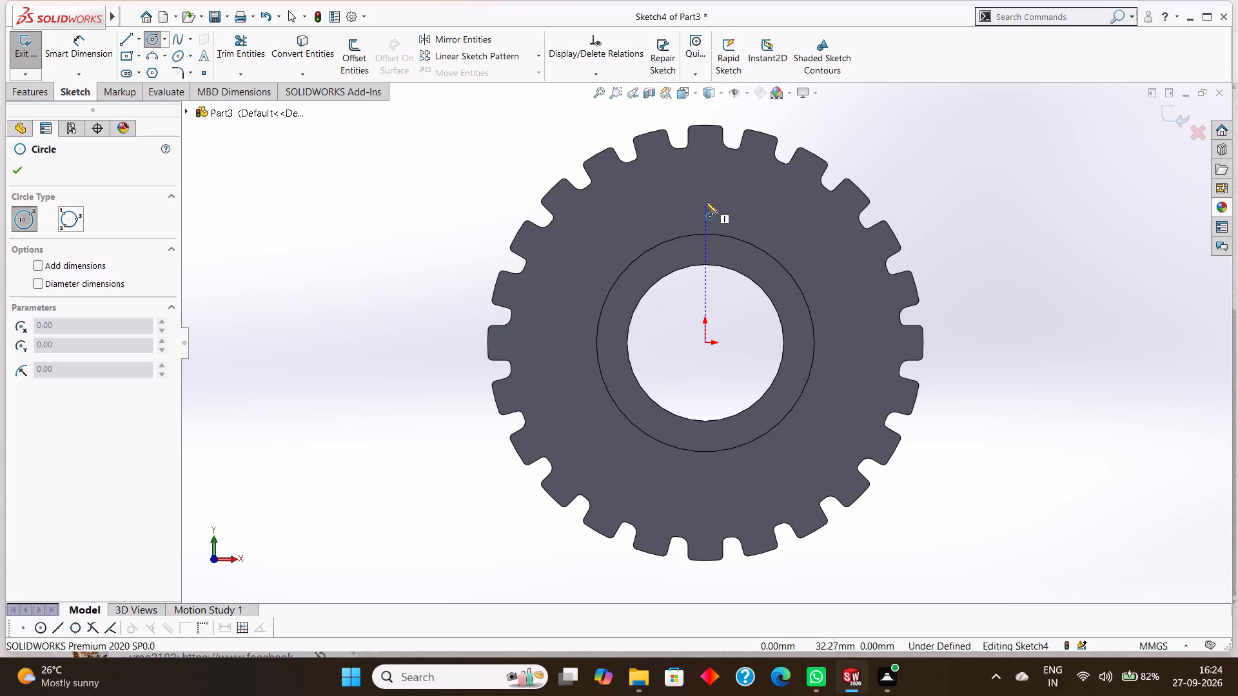
pyautogui.click(704, 197)
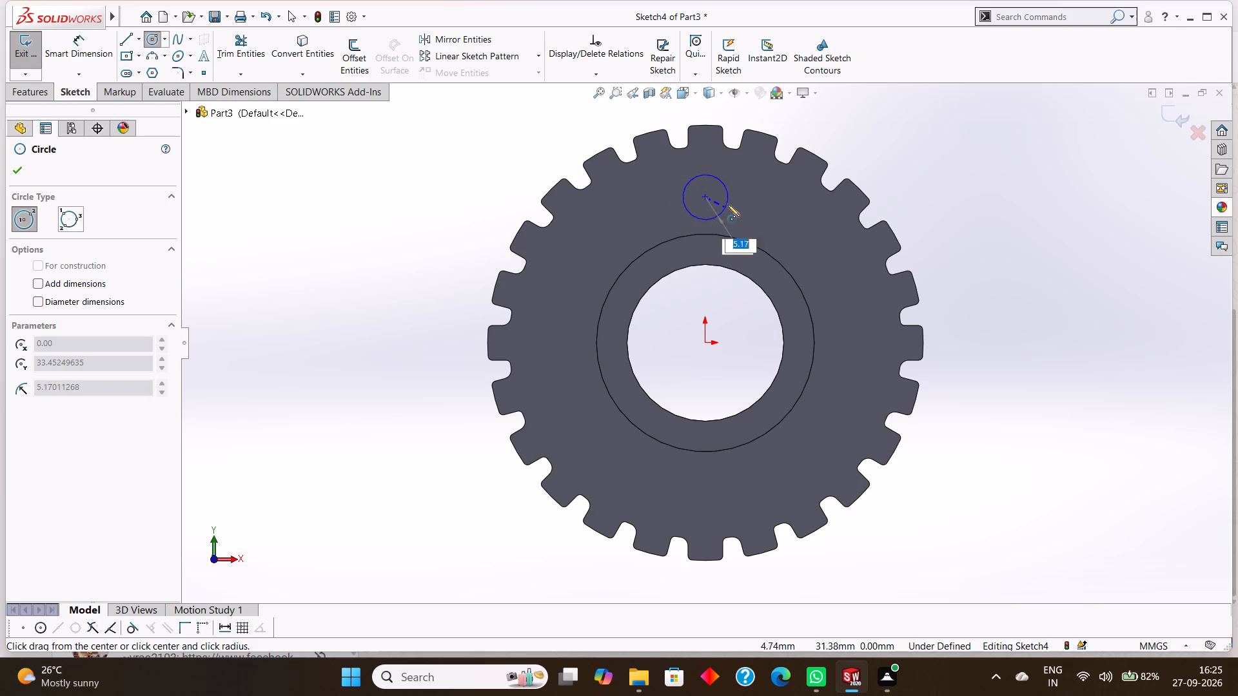
pyautogui.click(729, 203)
pyautogui.click(19, 168)
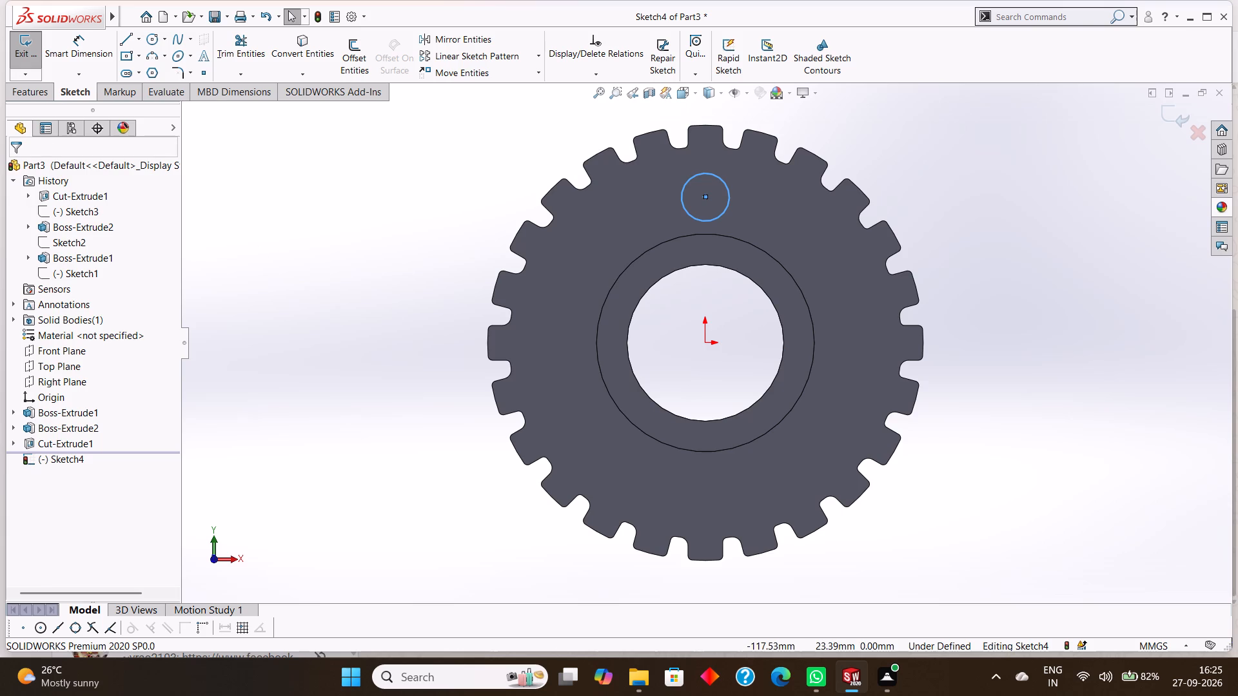
# Dimension the small circle's diameter at 5 mm, placing the dimension on its positive-X side.
pyautogui.click(64, 40)
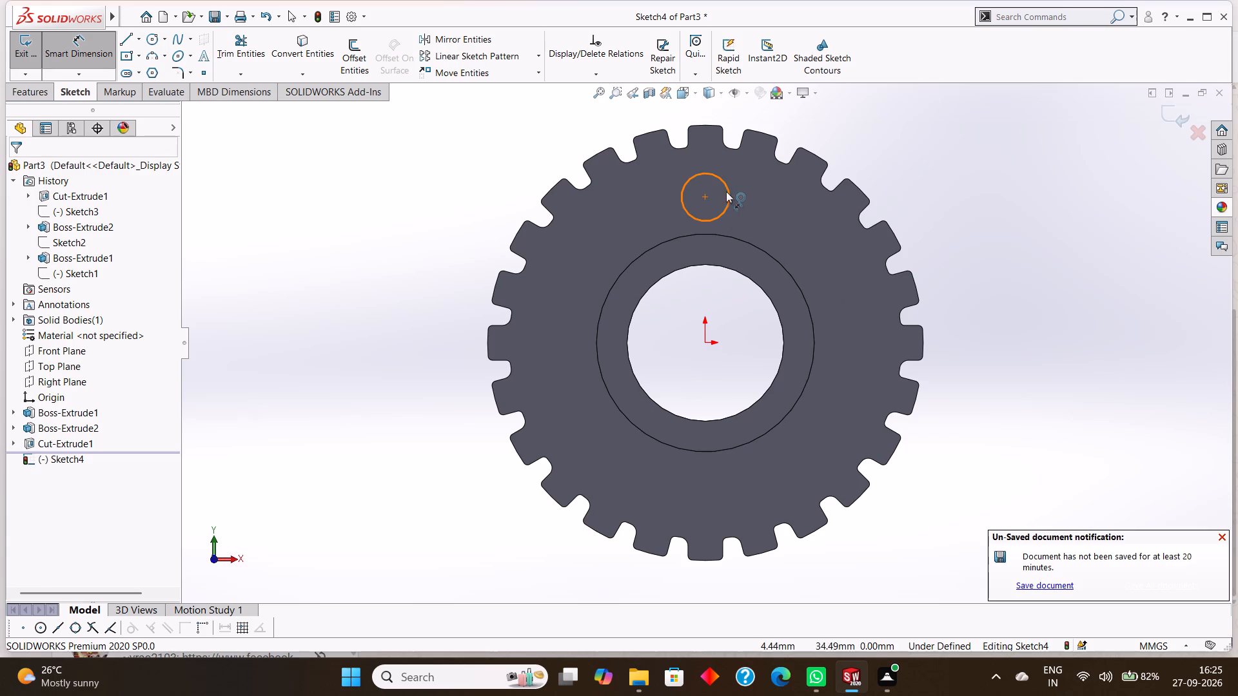
pyautogui.click(729, 189)
pyautogui.click(793, 202)
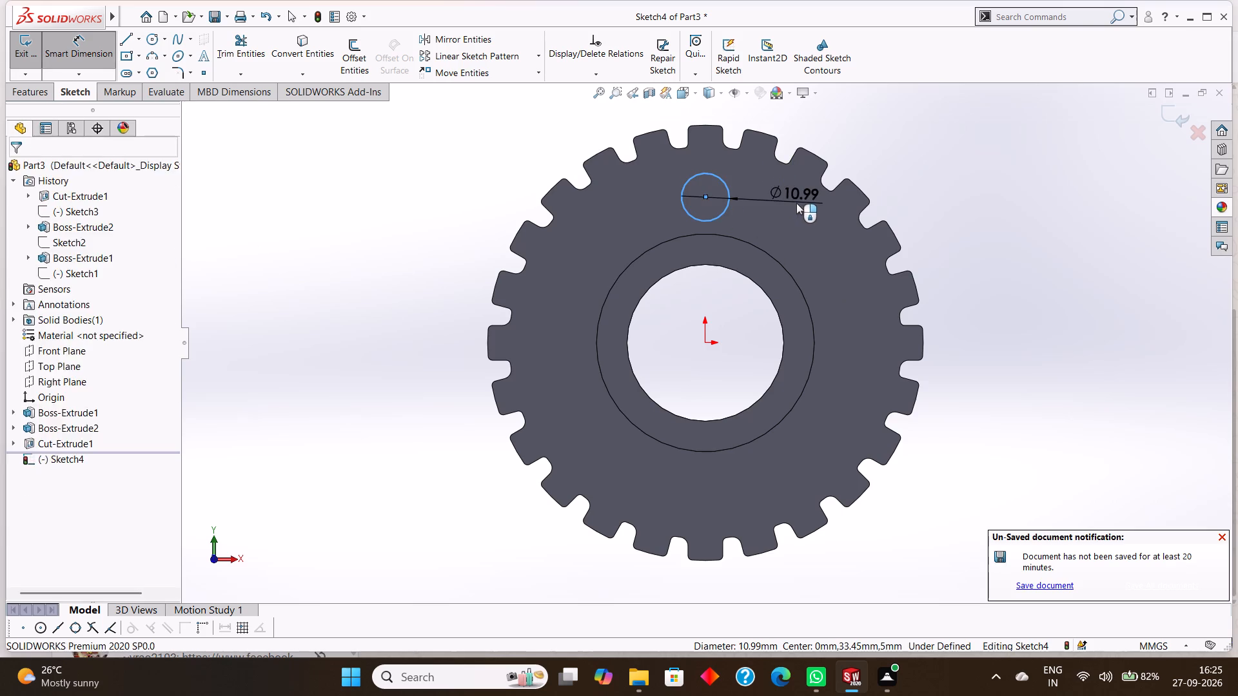
pyautogui.press('5')
pyautogui.press('Return')
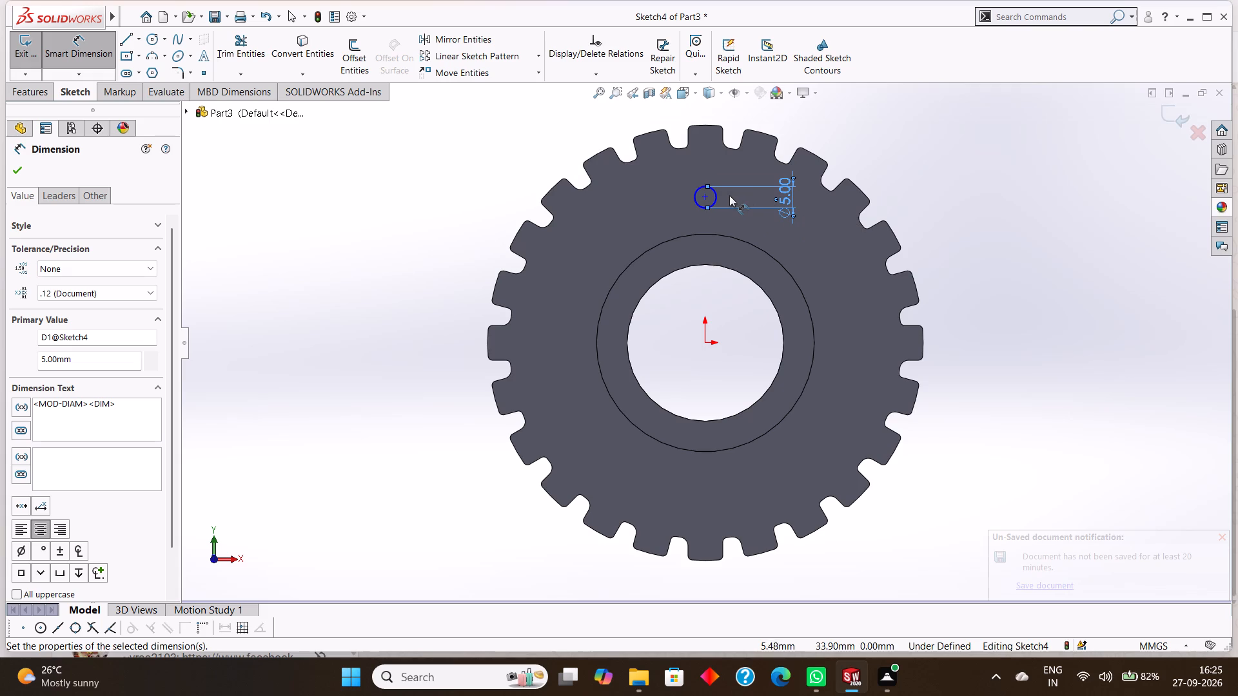
# Set the small circle's diameter dimension to 10 mm.
pyautogui.doubleClick(783, 191)
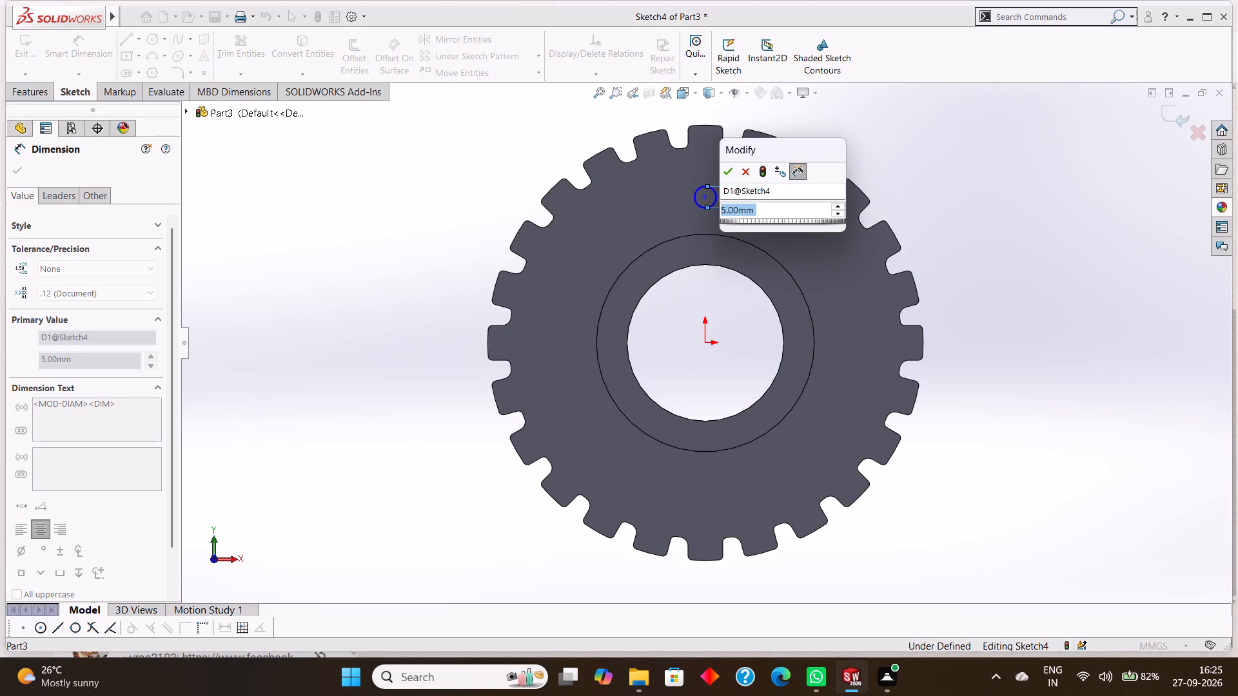
pyautogui.write('10')
pyautogui.press('Return')
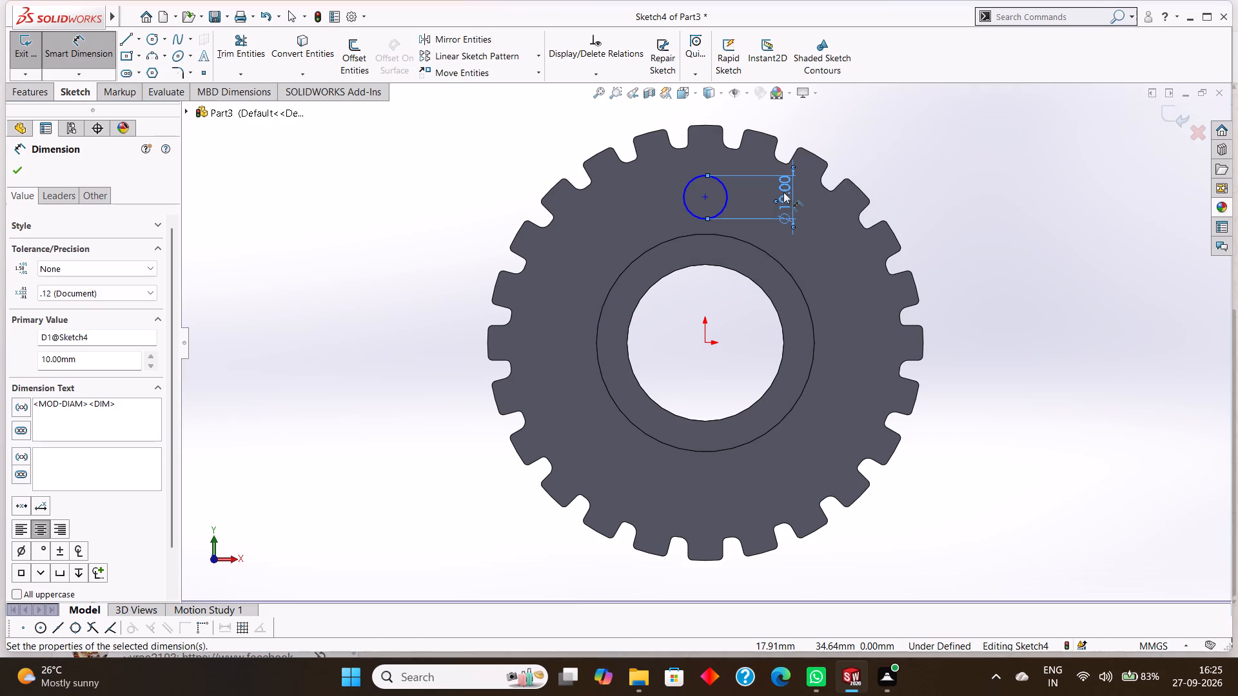
pyautogui.click(22, 170)
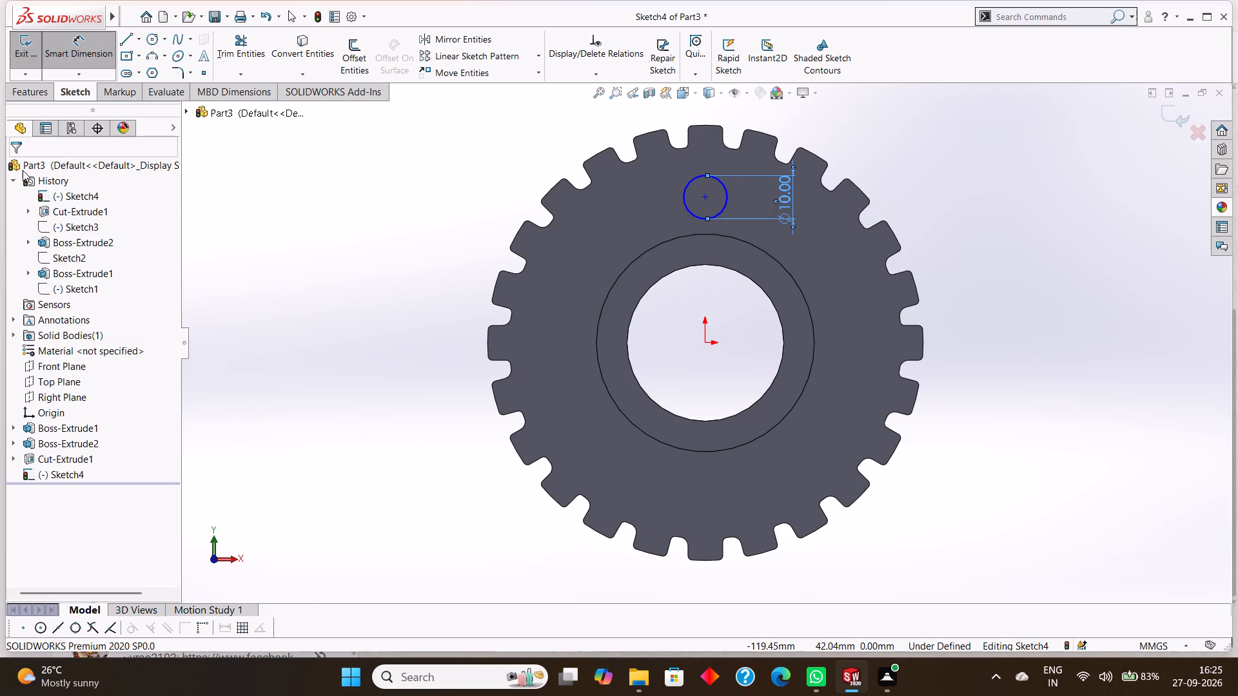
# Dimension the vertical distance from the origin to the small circle's centre at 36 mm, placed on the negative-X side.
pyautogui.click(54, 46)
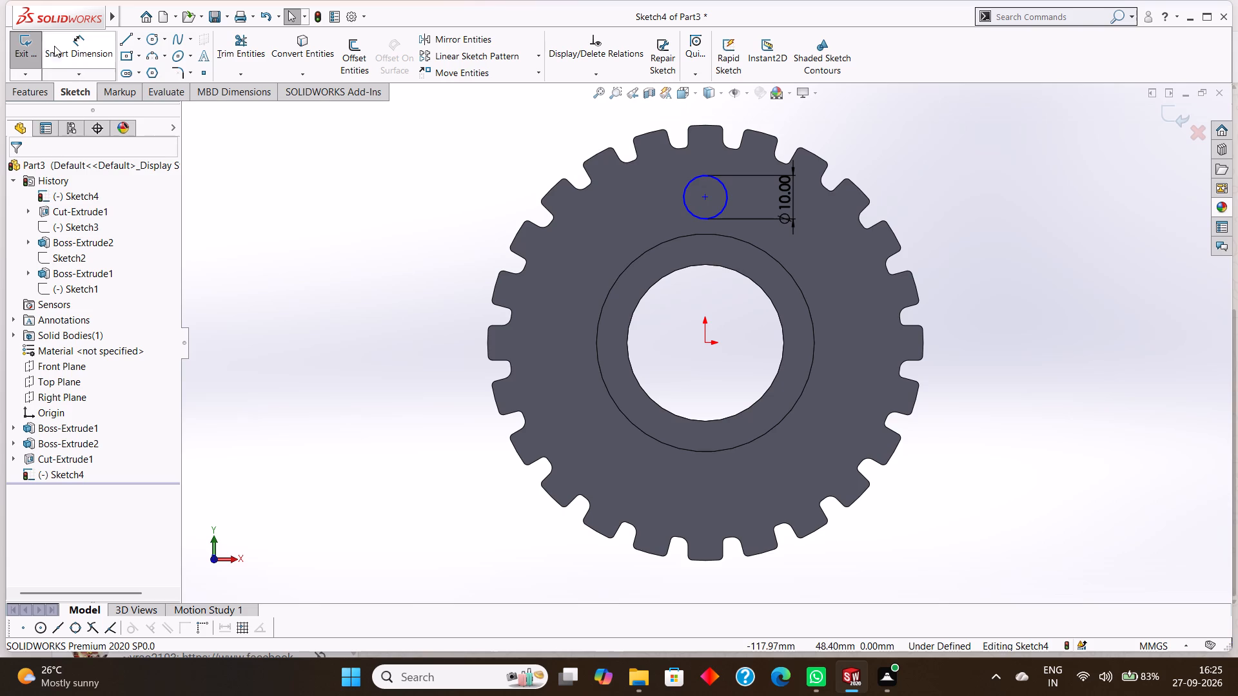
pyautogui.click(705, 343)
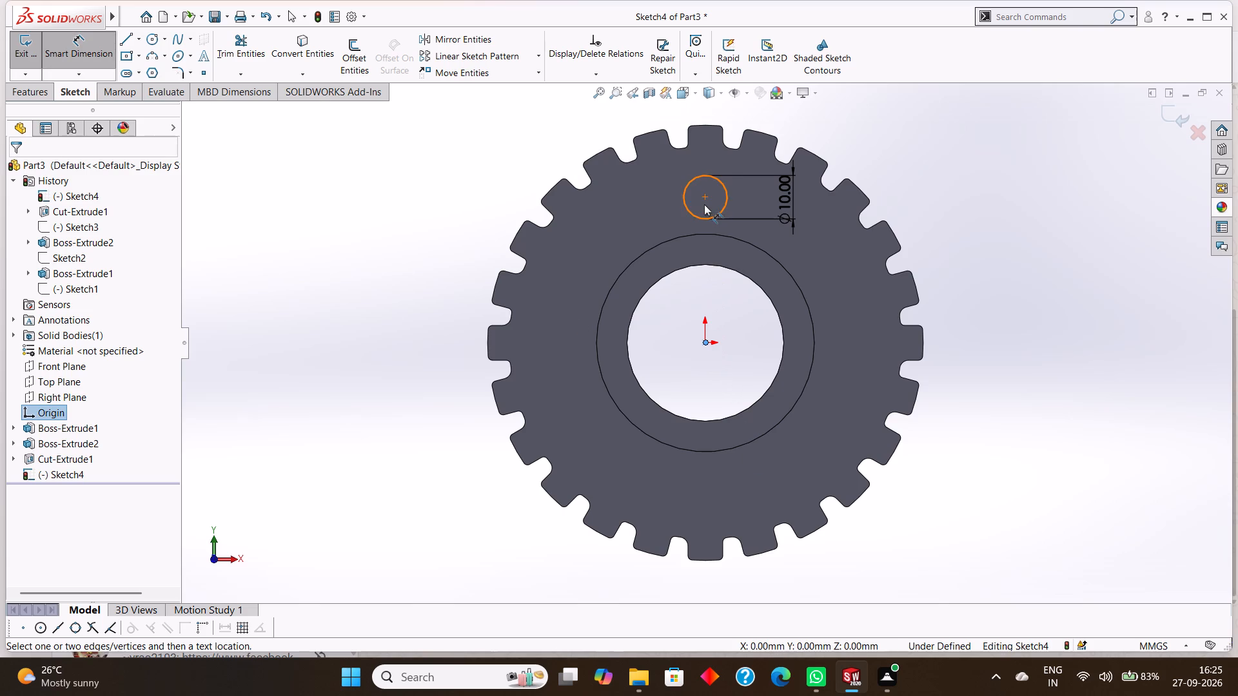
pyautogui.click(709, 196)
pyautogui.click(628, 204)
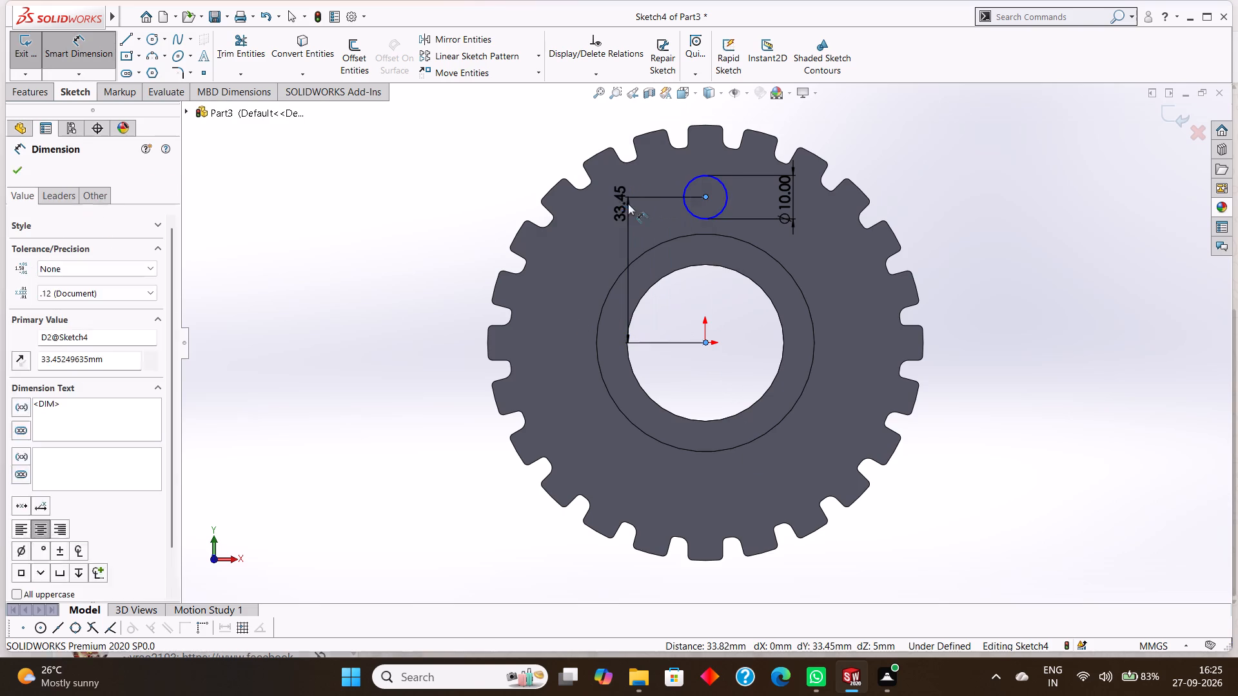
pyautogui.write('36')
pyautogui.press('Return')
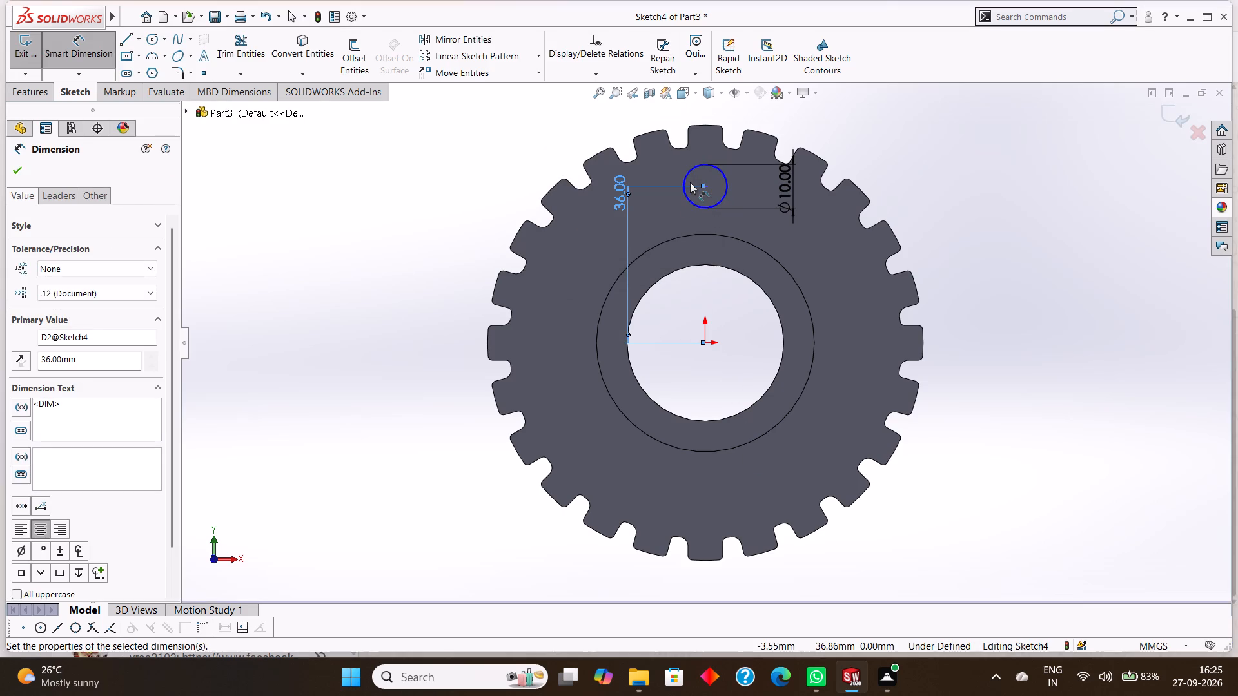
pyautogui.click(12, 165)
# Cut the 10 mm circle through the disc with an Extruded Cut set to Through All.
pyautogui.click(41, 96)
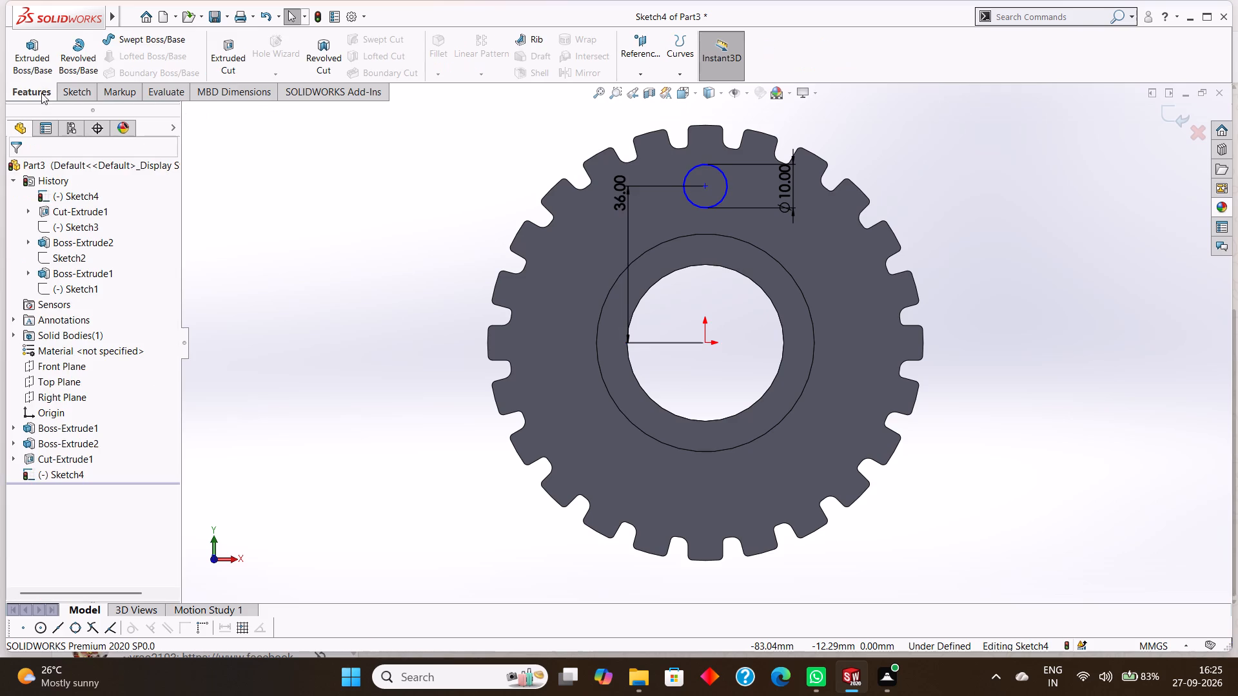
pyautogui.click(228, 66)
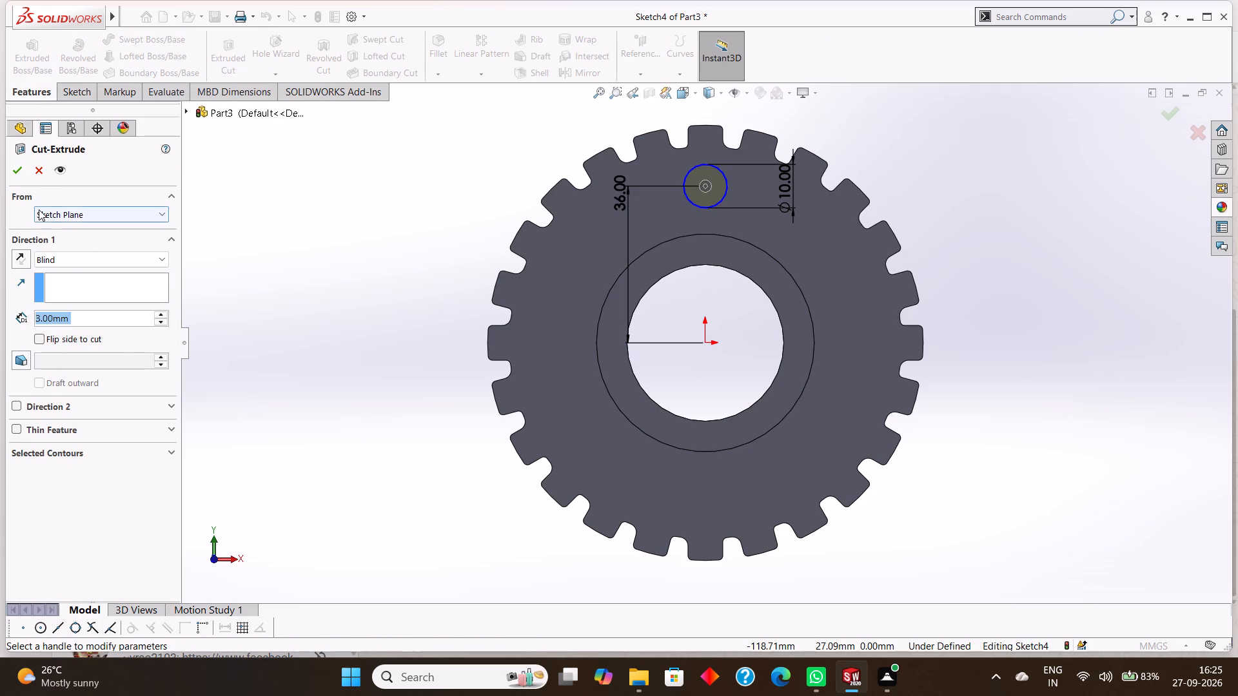
pyautogui.click(71, 264)
pyautogui.click(71, 287)
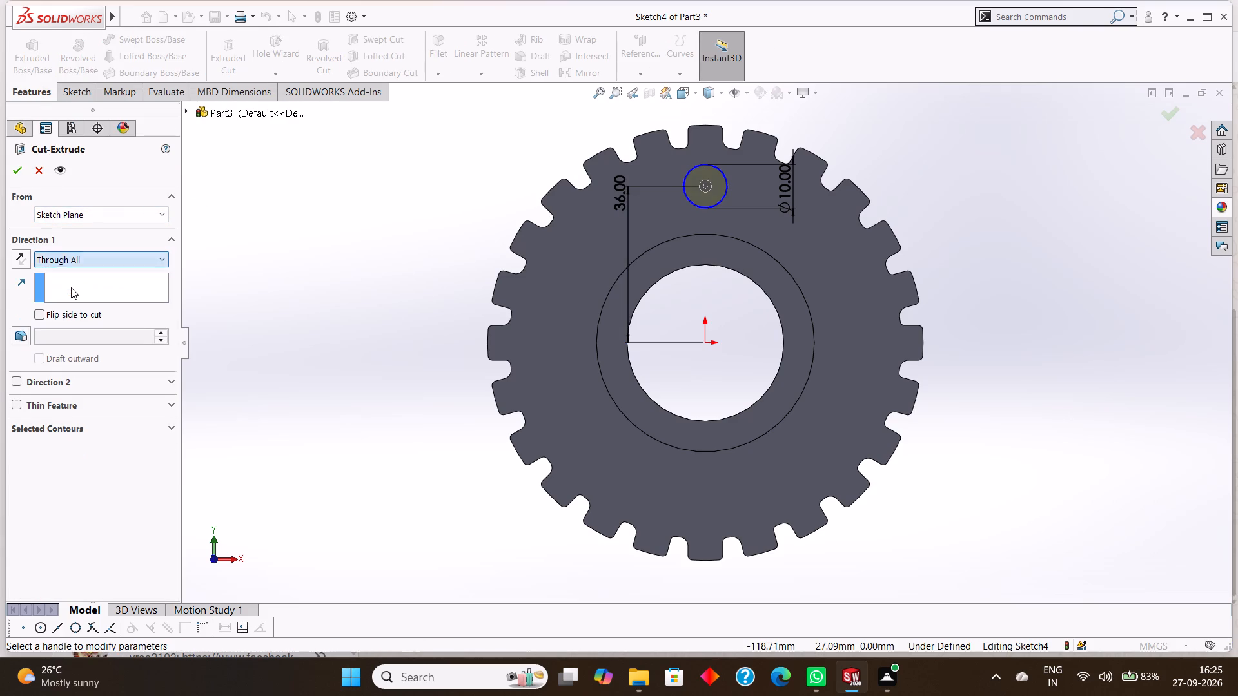
pyautogui.moveTo(314, 276); pyautogui.dragTo(331, 202, button='middle')
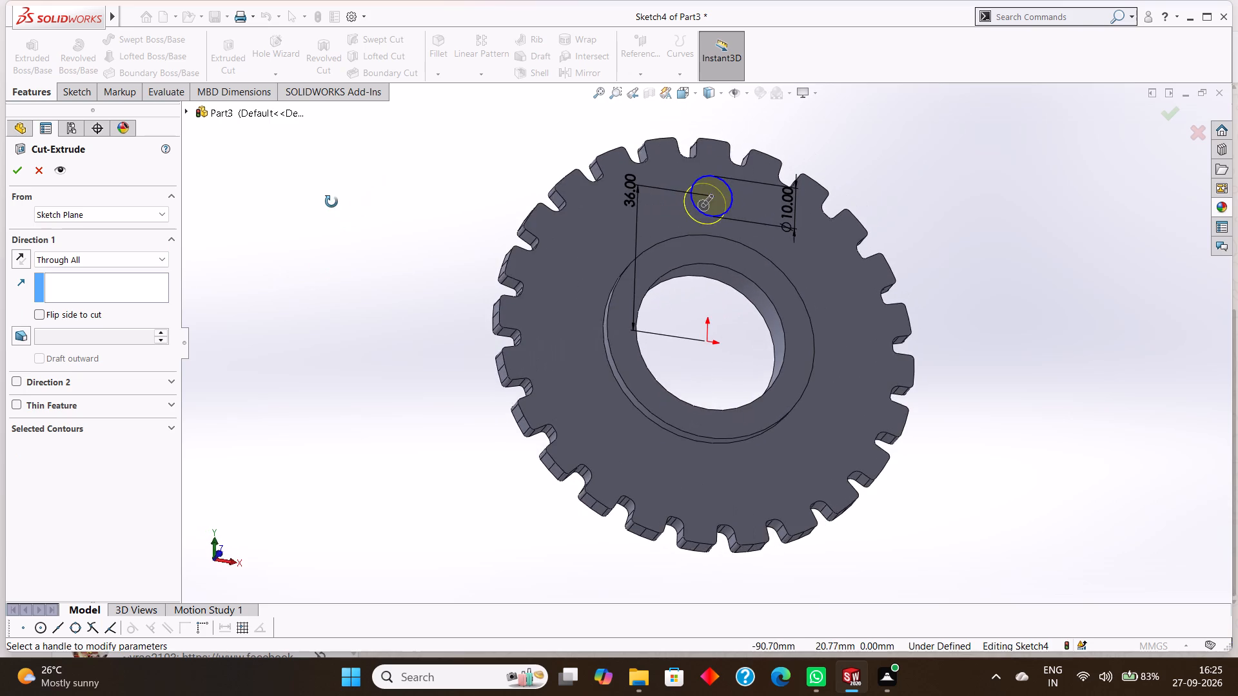
pyautogui.moveTo(331, 202); pyautogui.dragTo(331, 202, button='middle')
pyautogui.click(22, 168)
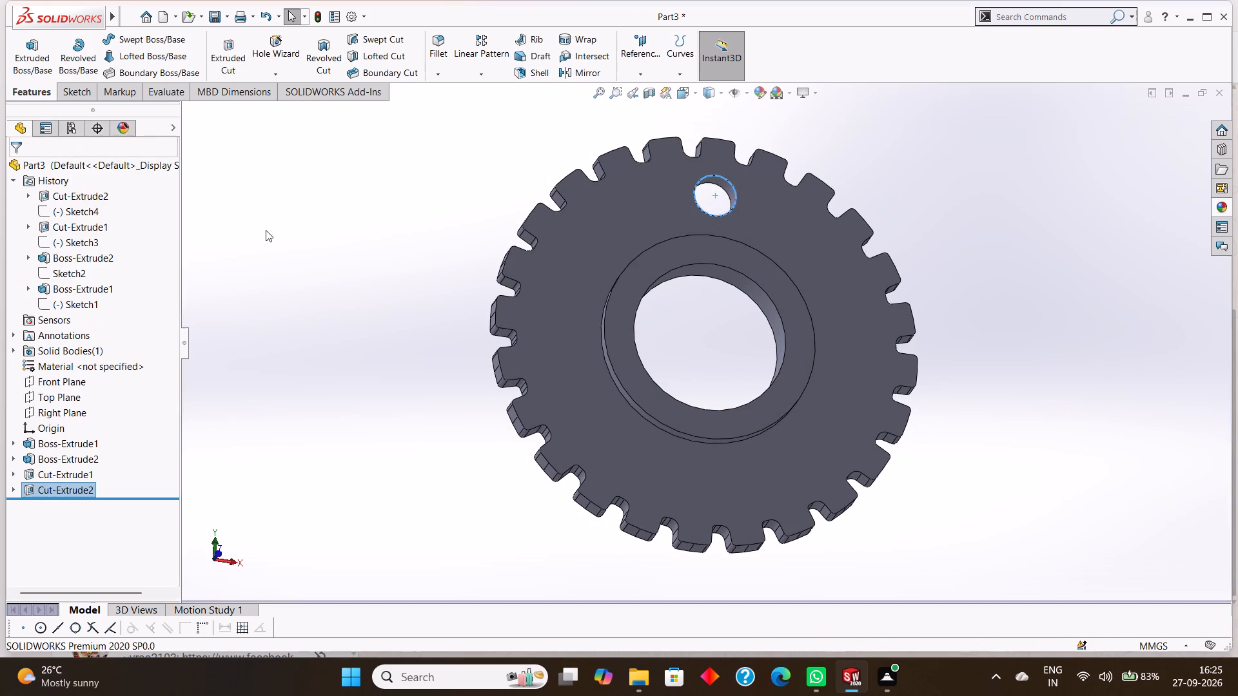
pyautogui.click(266, 230)
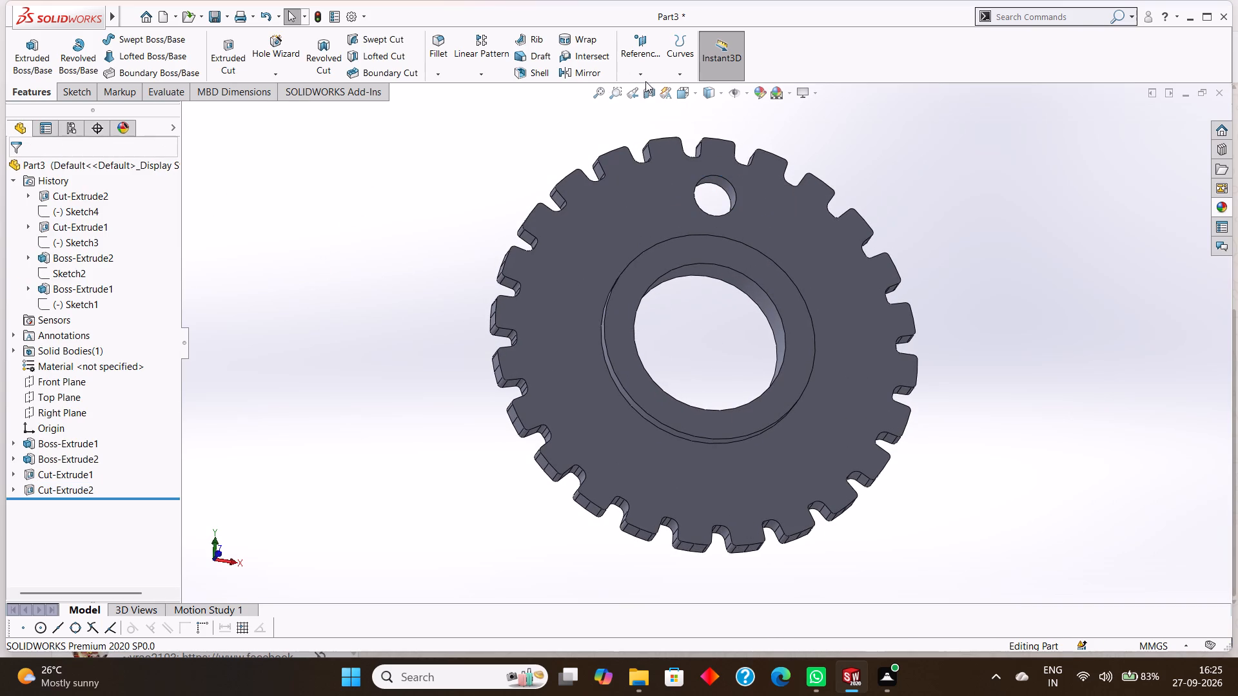
# Circular-pattern the 10 mm hole around the central bore's inner face, with 4 equally spaced instances over 360 degrees.
pyautogui.click(471, 73)
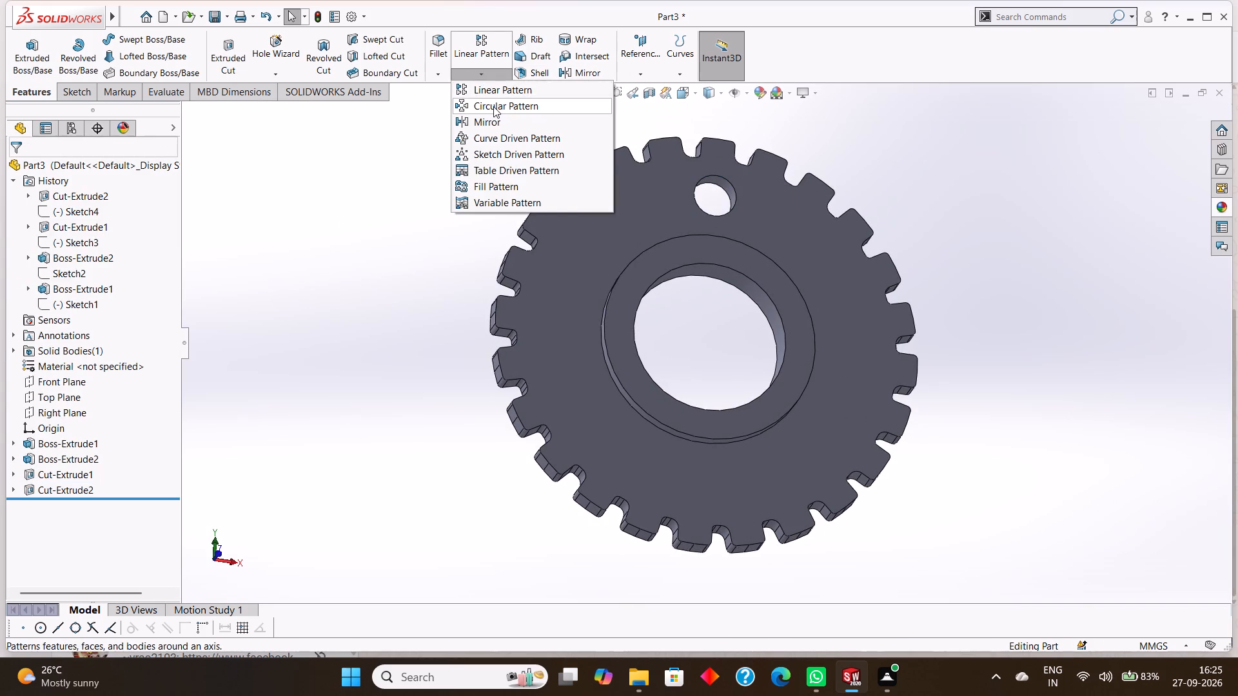
pyautogui.click(493, 106)
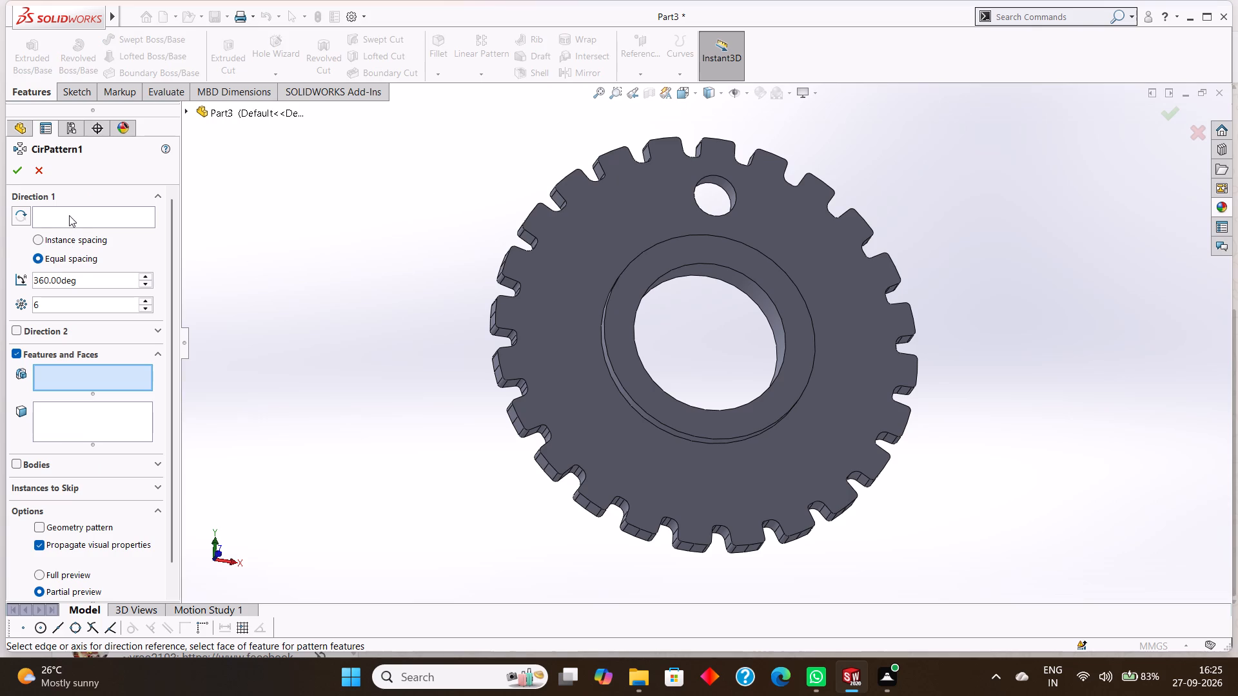
pyautogui.click(69, 215)
pyautogui.scroll(-4, 701, 302)
pyautogui.click(718, 245)
pyautogui.scroll(3, 721, 283)
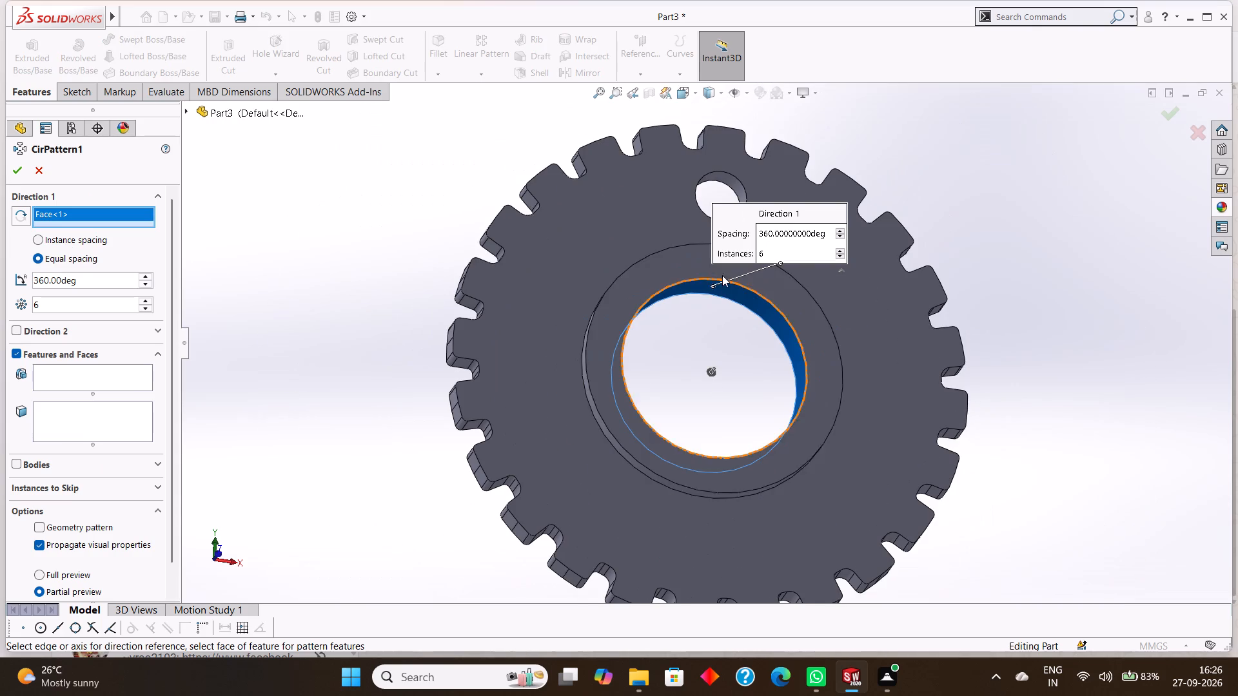
pyautogui.click(48, 373)
pyautogui.scroll(-3, 729, 194)
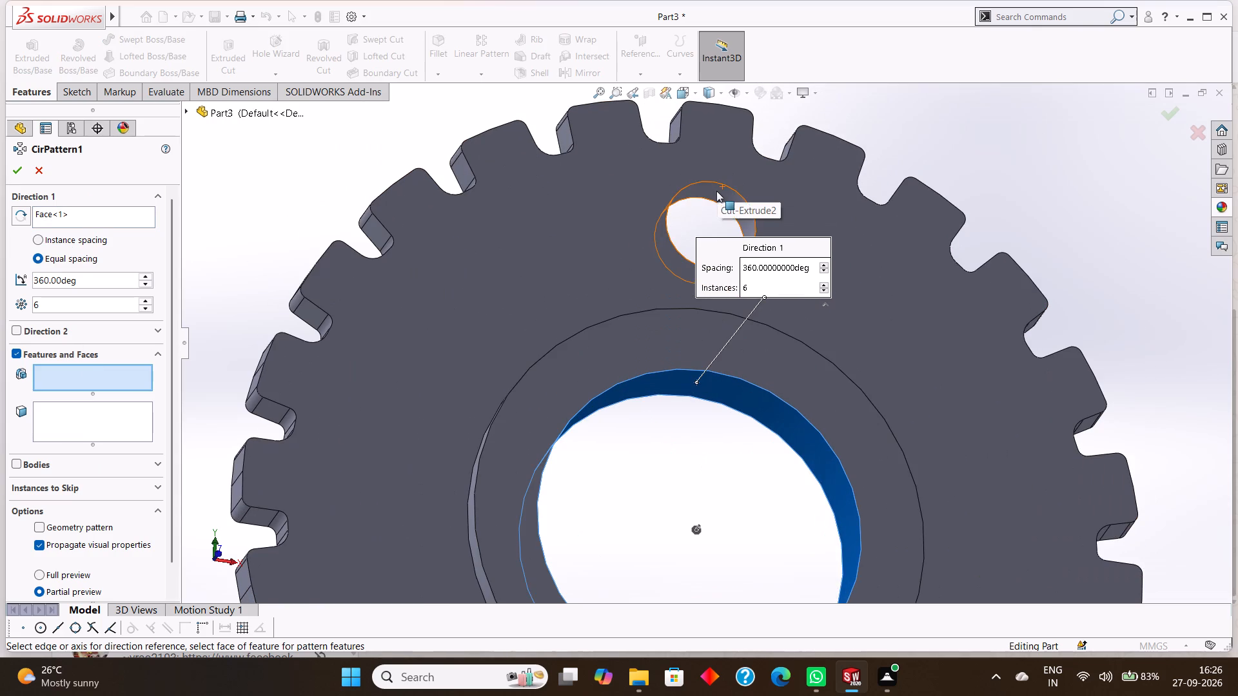
pyautogui.scroll(-6, 716, 191)
pyautogui.click(688, 255)
pyautogui.scroll(9, 688, 255)
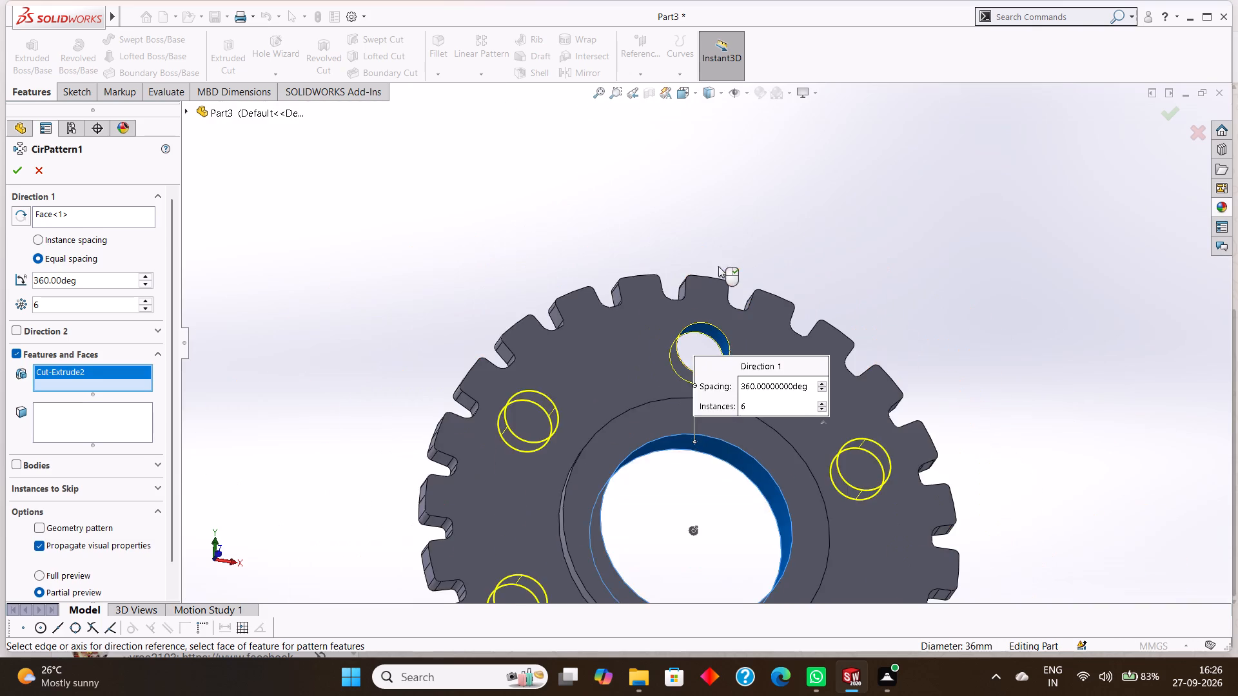
pyautogui.scroll(2, 733, 276)
pyautogui.moveTo(53, 309); pyautogui.dragTo(21, 305)
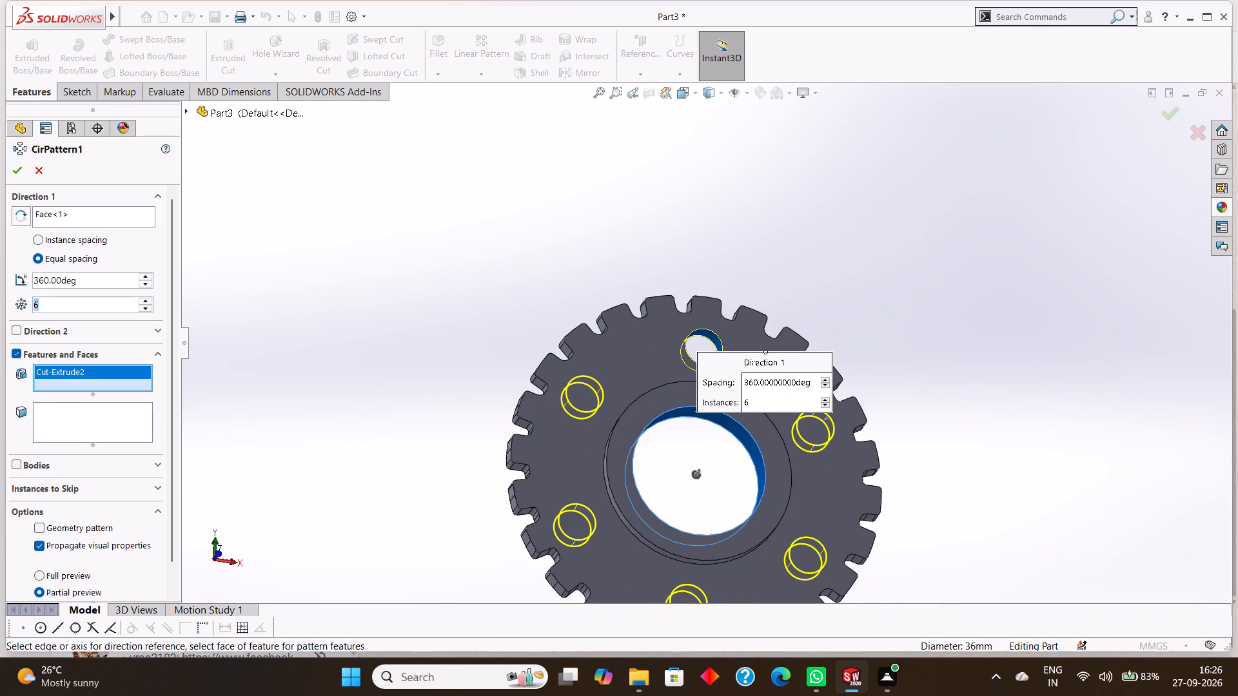
pyautogui.moveTo(21, 305); pyautogui.dragTo(18, 304)
pyautogui.press('4')
pyautogui.press('Return')
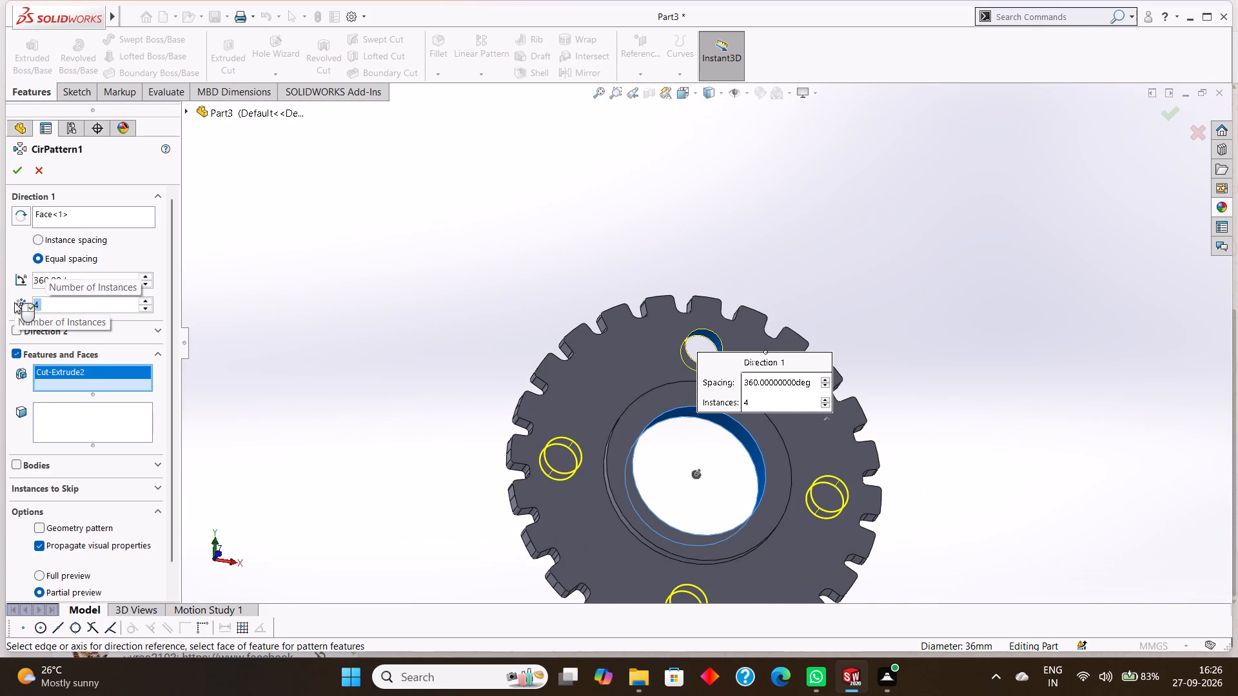
pyautogui.click(20, 177)
pyautogui.click(580, 269)
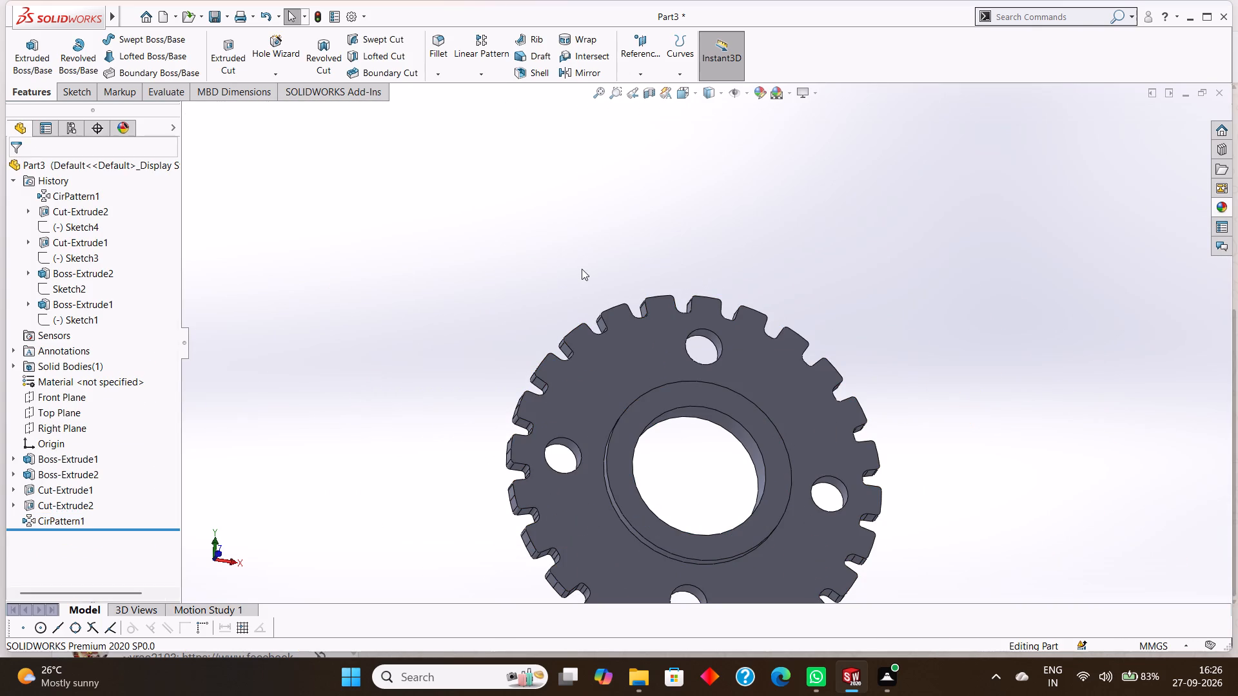
# Inspect the finished notched disc, its raised ring and the four patterned holes from several angles.
pyautogui.moveTo(593, 266); pyautogui.dragTo(618, 198, button='middle')
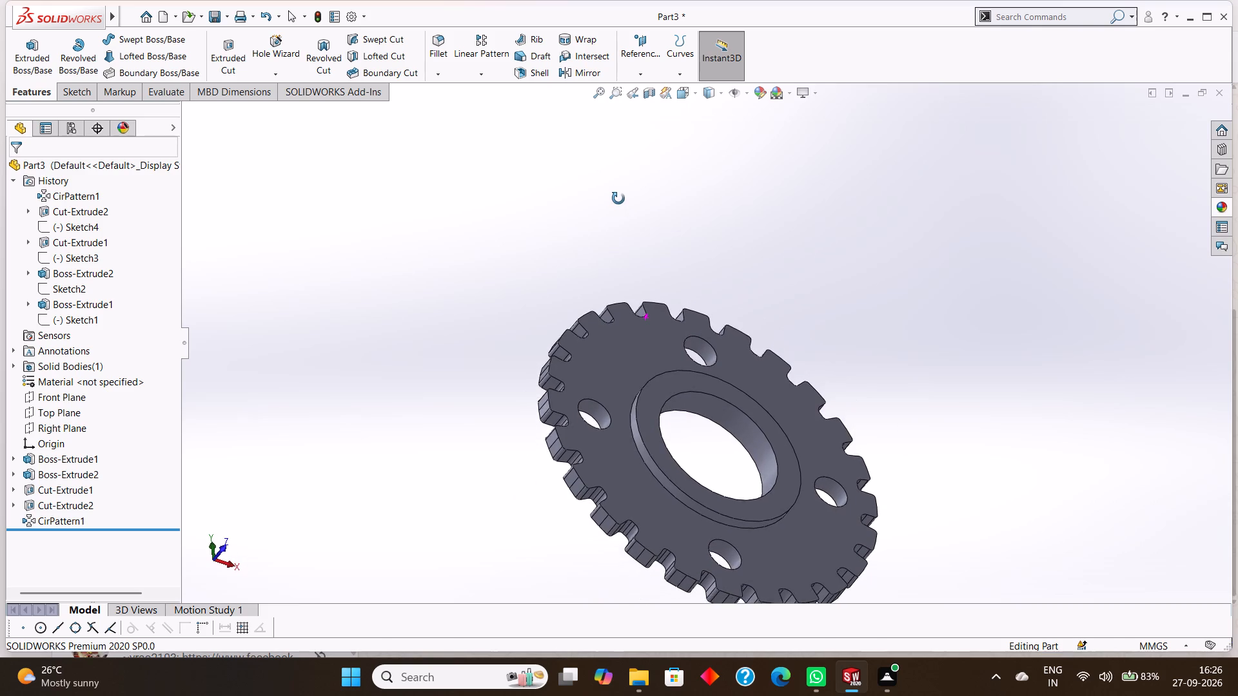
pyautogui.moveTo(618, 198); pyautogui.dragTo(611, 197, button='middle')
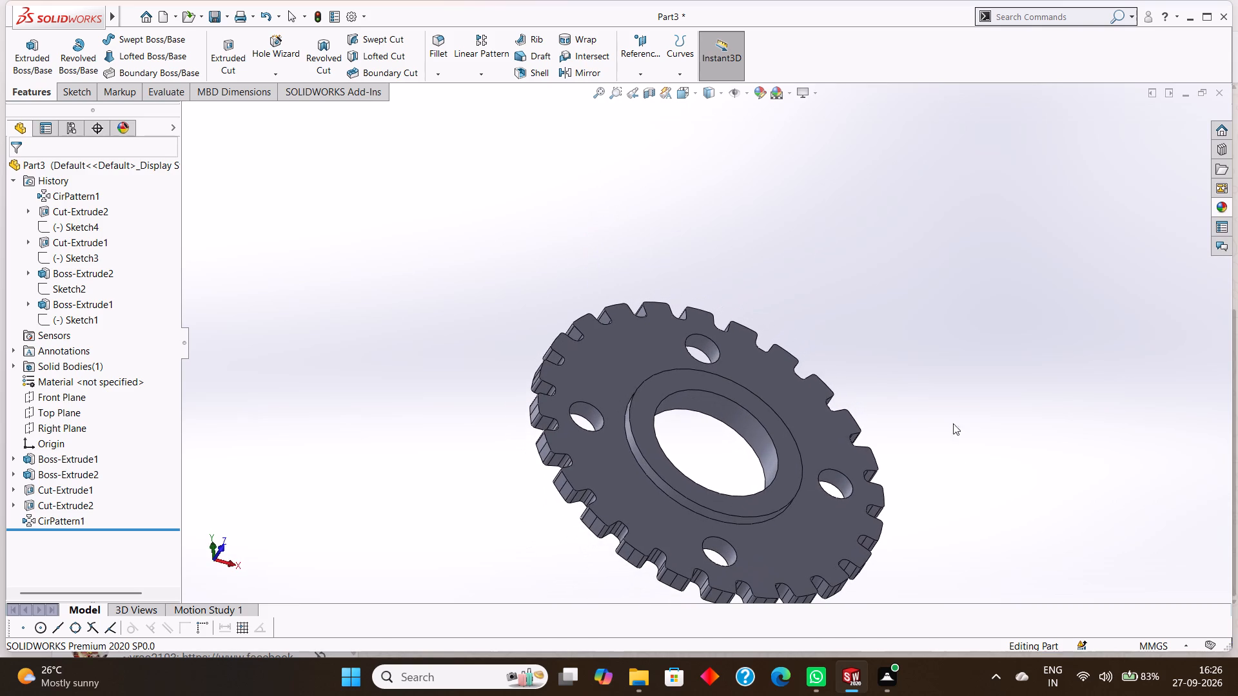
pyautogui.moveTo(986, 512); pyautogui.dragTo(1003, 443, button='middle')
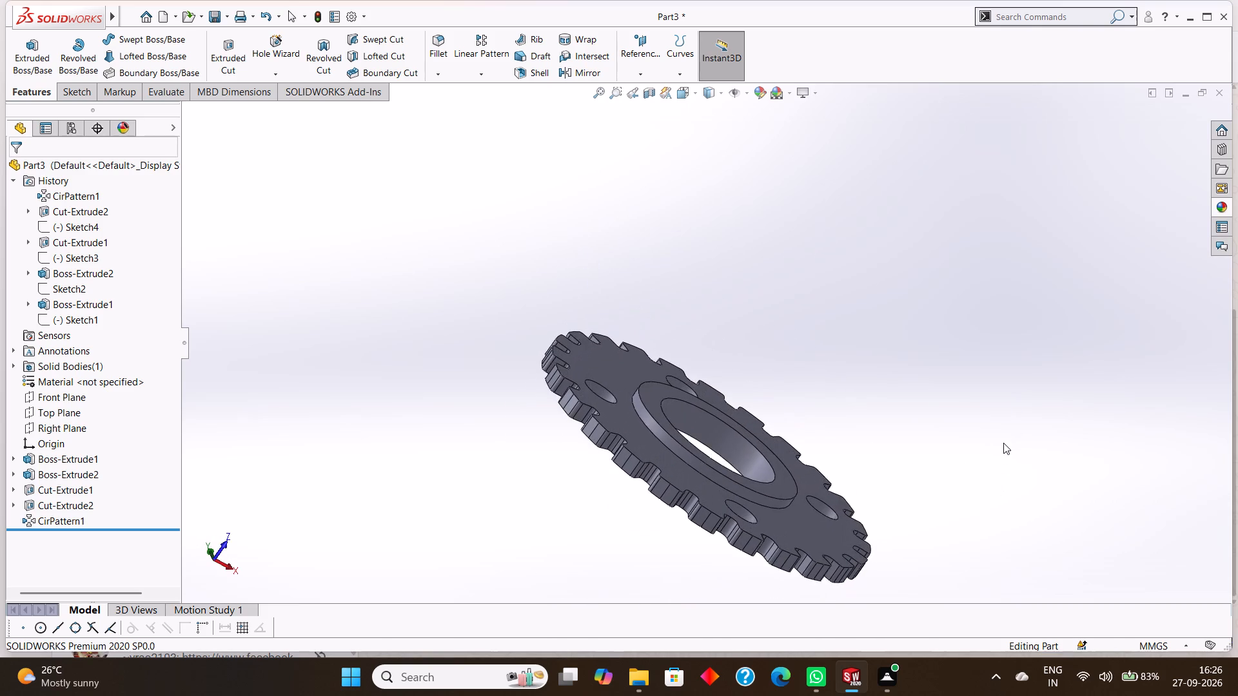
pyautogui.scroll(2, 1003, 444)
pyautogui.moveTo(972, 392); pyautogui.dragTo(863, 300, button='middle')
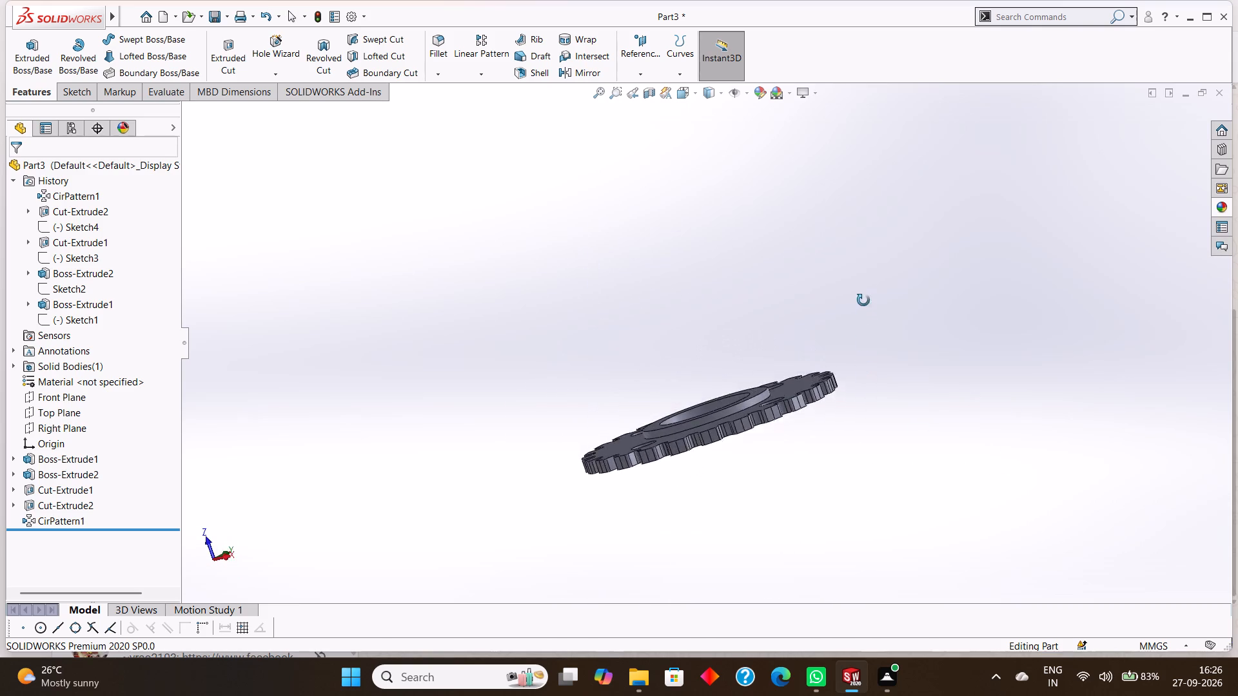
pyautogui.moveTo(863, 300); pyautogui.dragTo(919, 433, button='middle')
pyautogui.scroll(1, 872, 434)
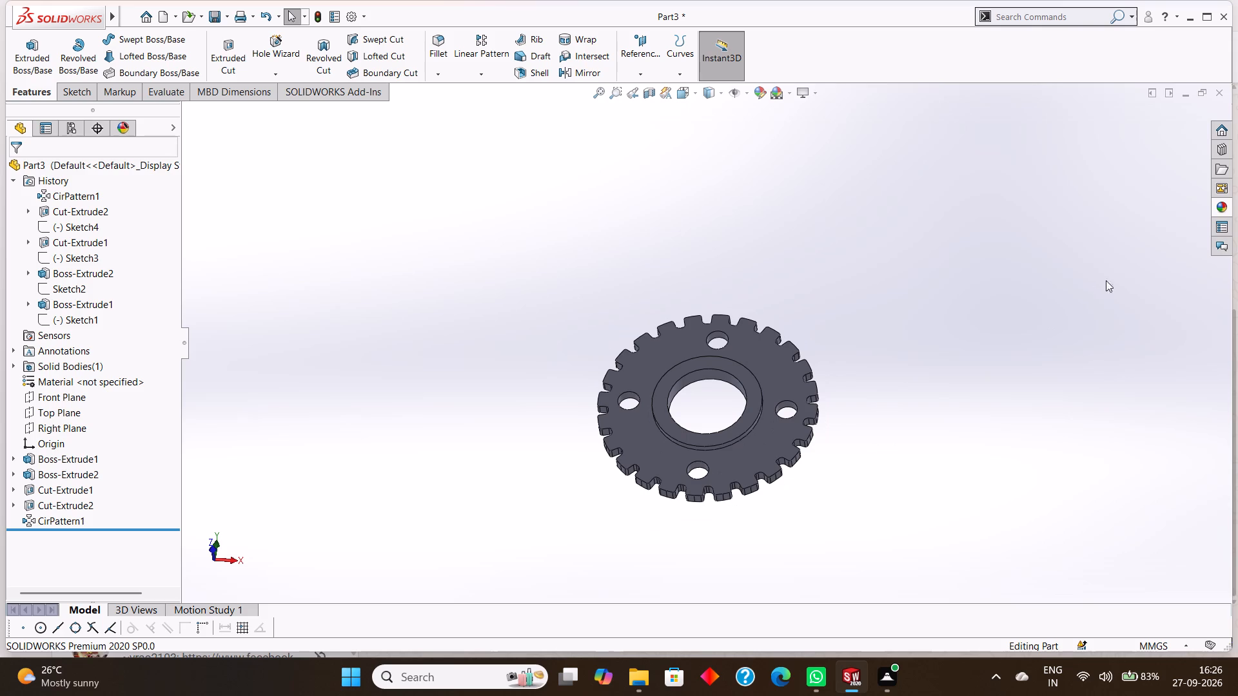
# Apply the polished copper appearance from the Metal > Copper library to the notched disc.
pyautogui.click(759, 93)
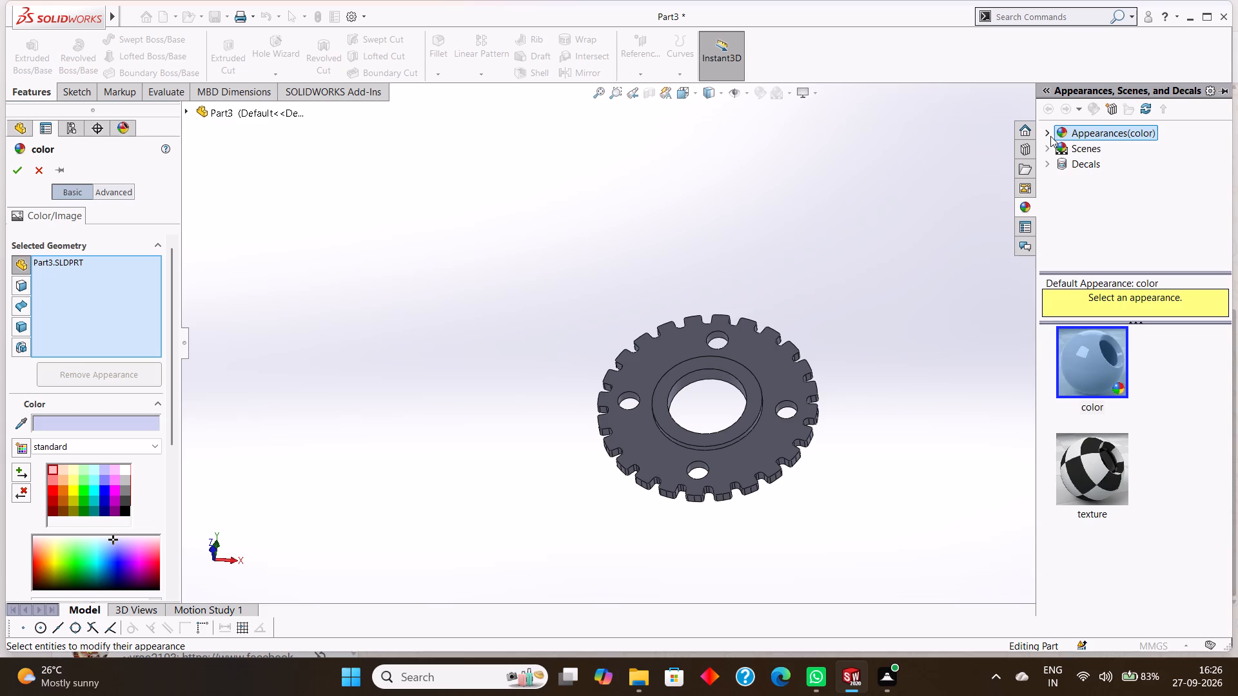
pyautogui.click(1050, 133)
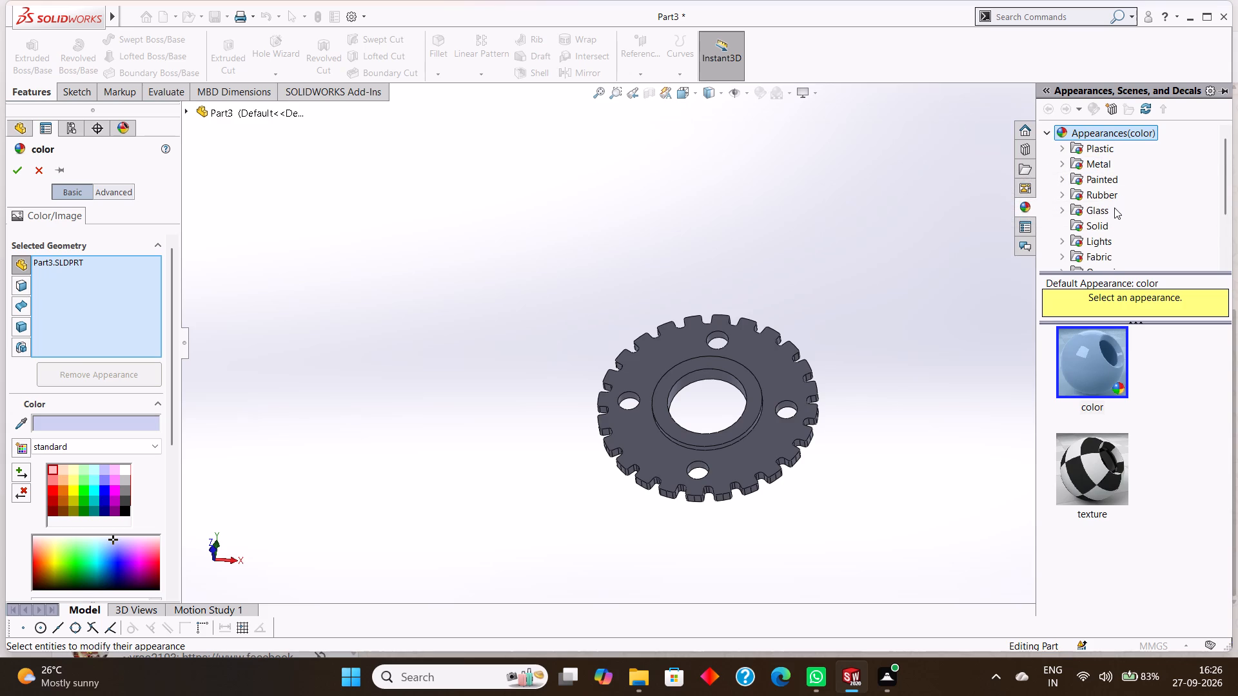
pyautogui.scroll(-1, 1114, 208)
pyautogui.scroll(1, 1118, 185)
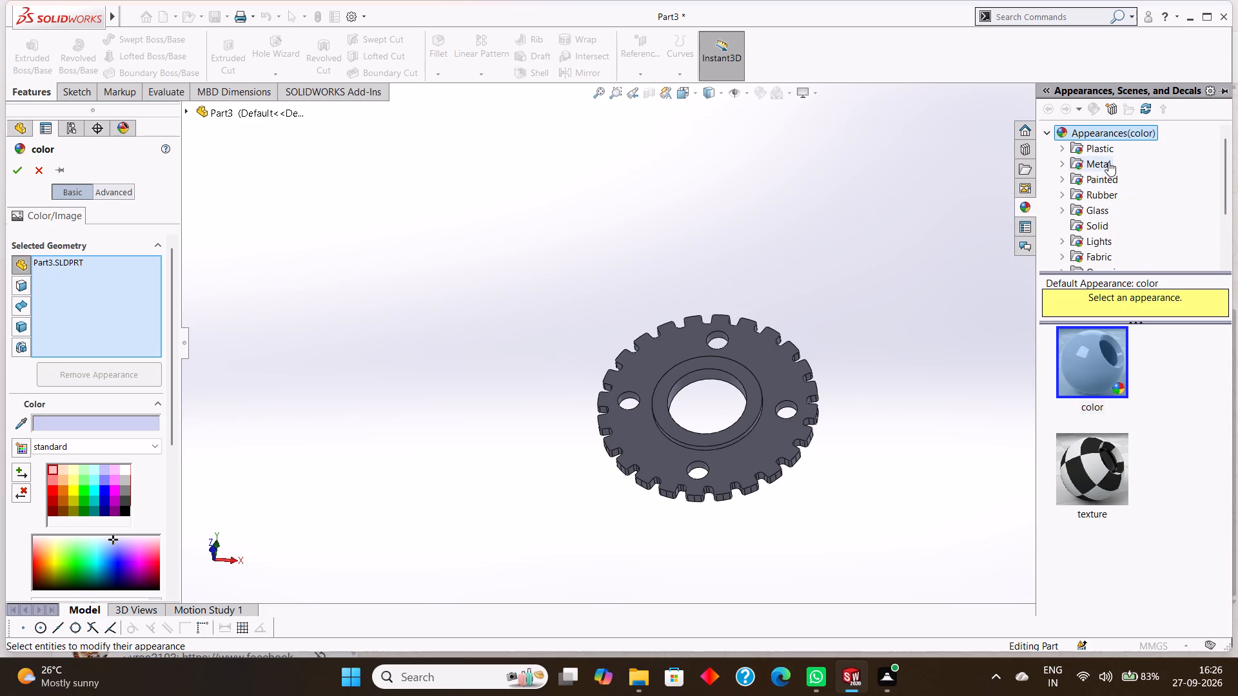
pyautogui.click(1108, 162)
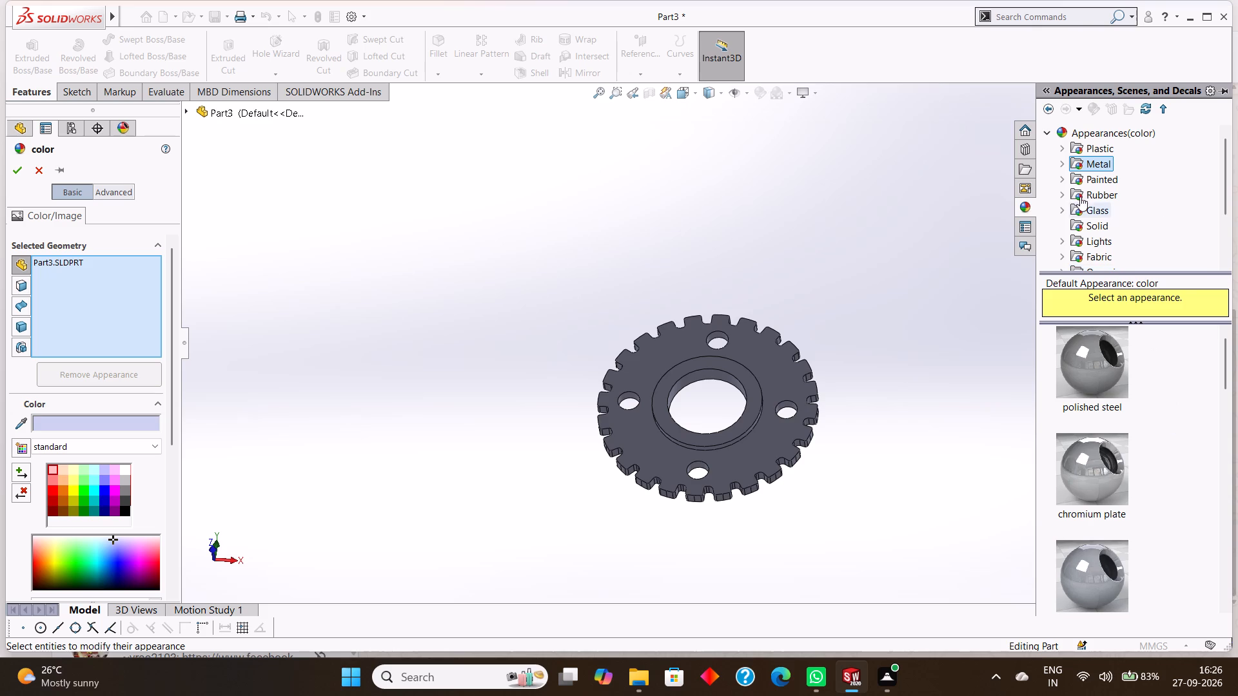
pyautogui.click(1064, 164)
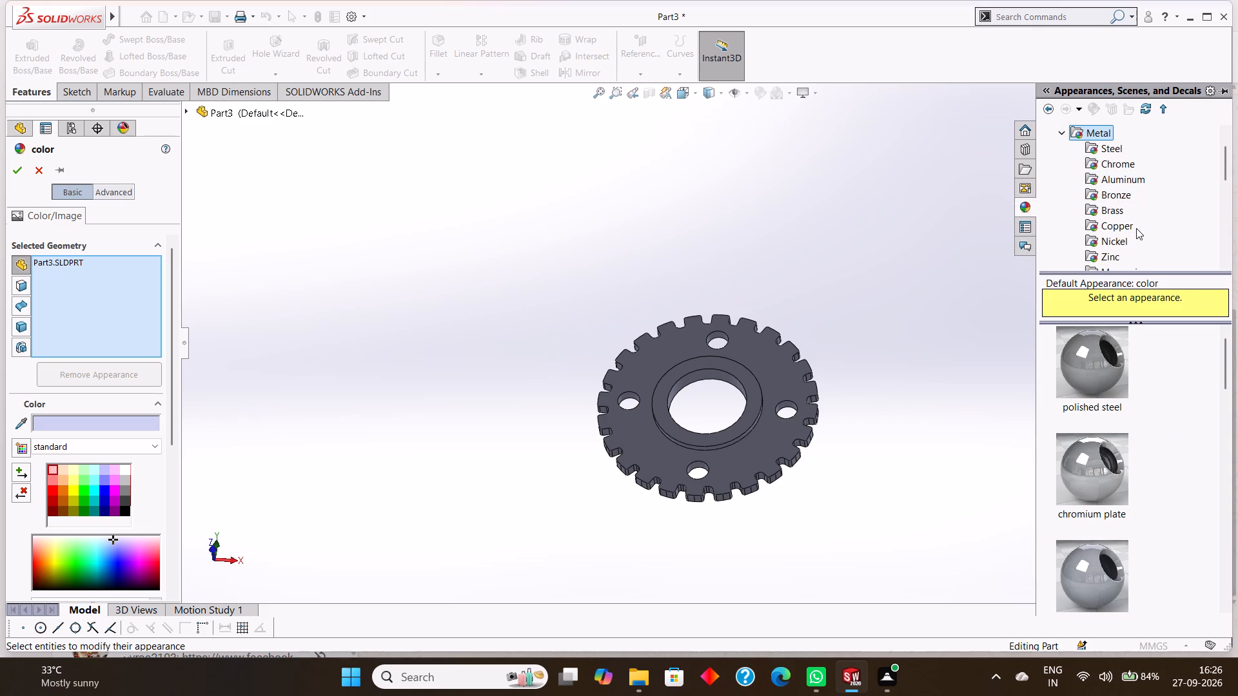
pyautogui.click(1124, 224)
pyautogui.scroll(-1, 1145, 416)
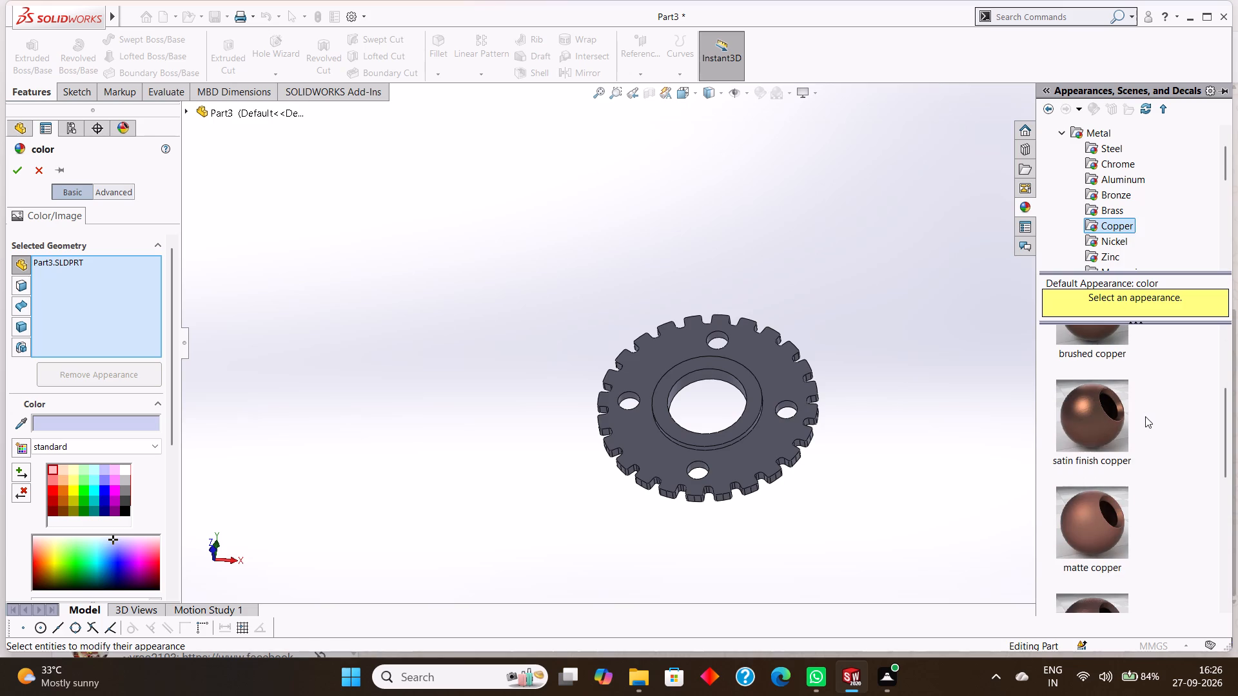
pyautogui.scroll(-5, 1152, 433)
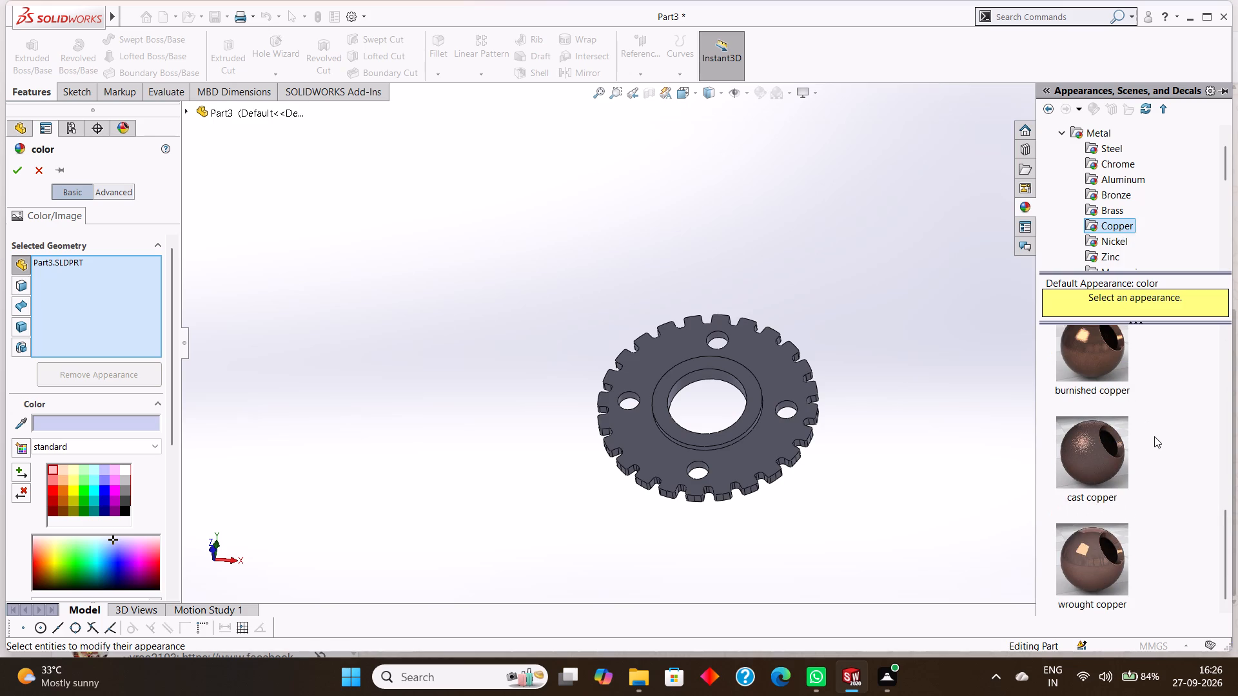
pyautogui.scroll(-1, 1154, 436)
pyautogui.scroll(6, 1154, 439)
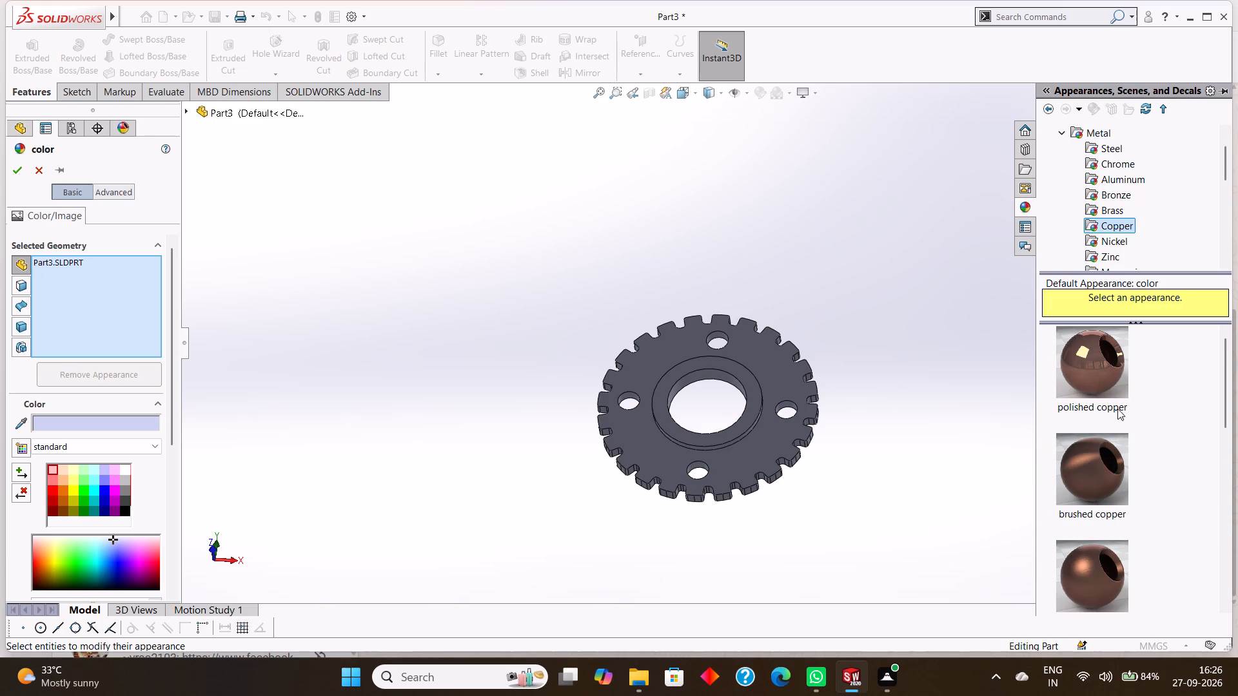
pyautogui.moveTo(1088, 366); pyautogui.dragTo(765, 378)
pyautogui.click(17, 164)
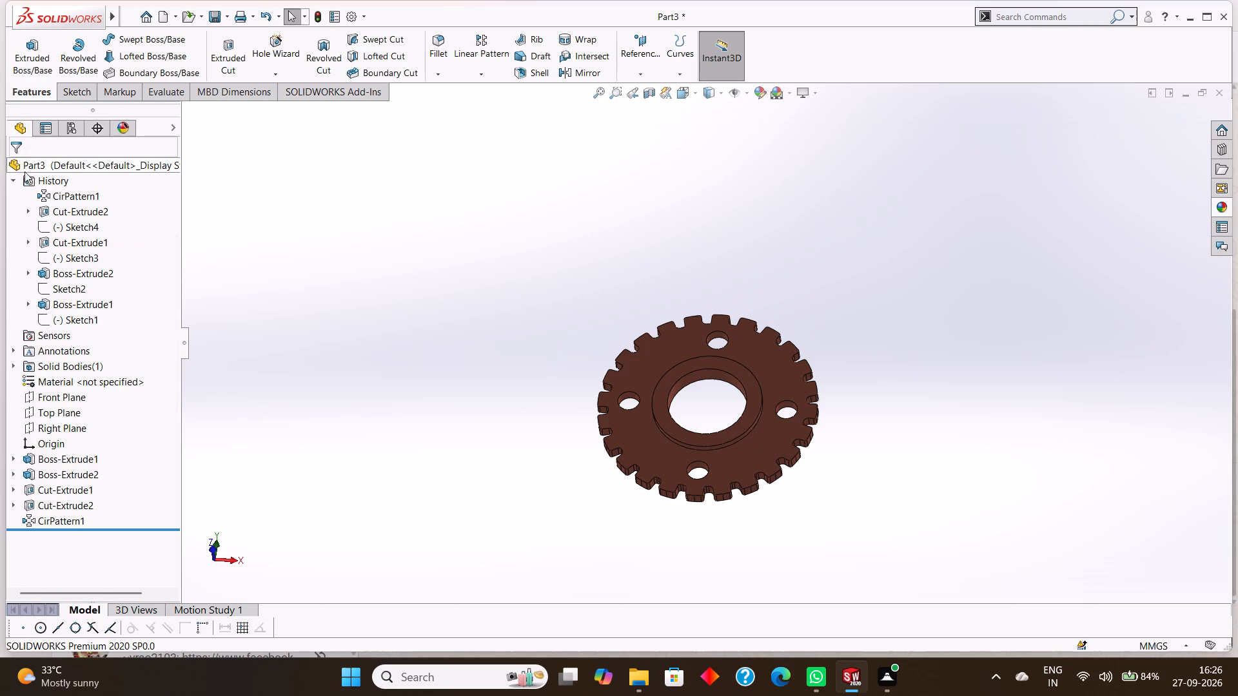
pyautogui.click(634, 229)
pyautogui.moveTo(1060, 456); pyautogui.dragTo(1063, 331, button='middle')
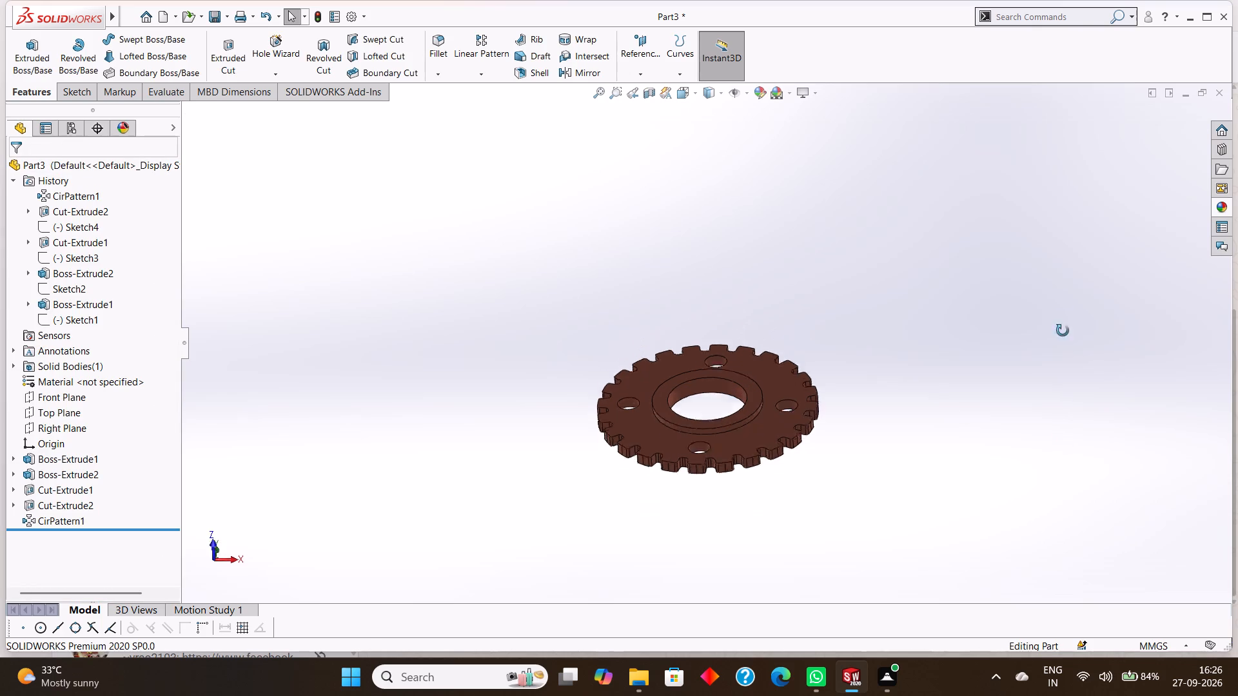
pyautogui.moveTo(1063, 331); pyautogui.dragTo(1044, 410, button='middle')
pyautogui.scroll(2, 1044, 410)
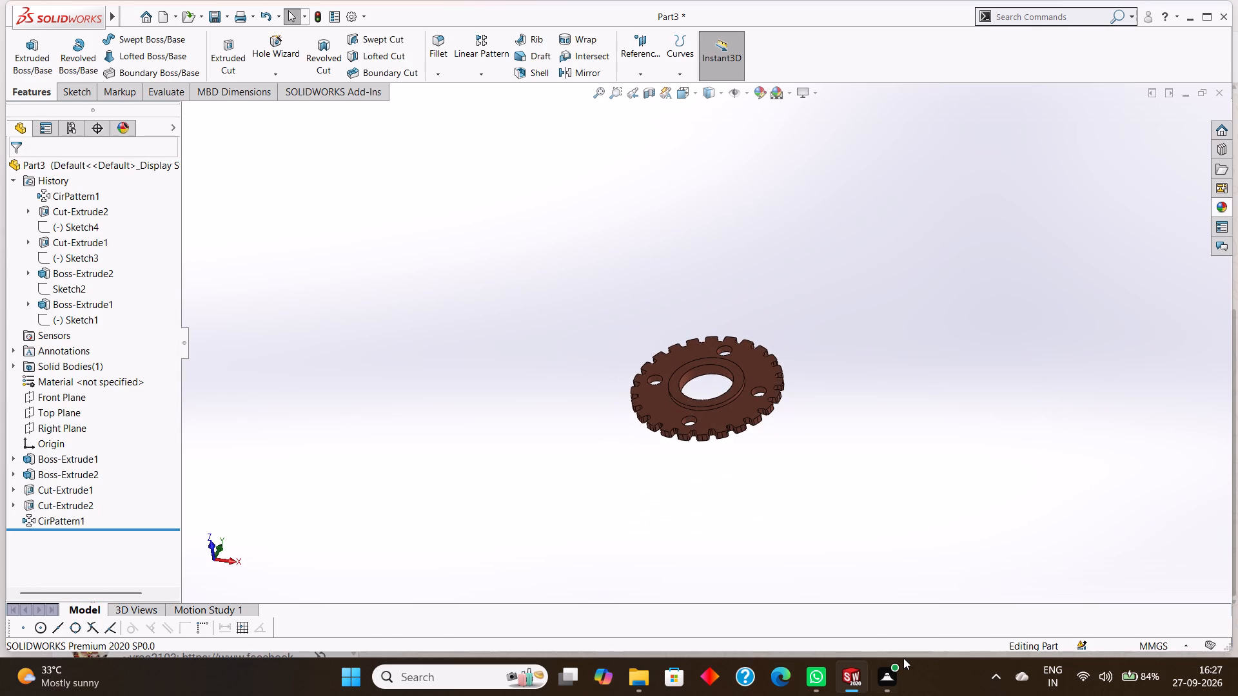
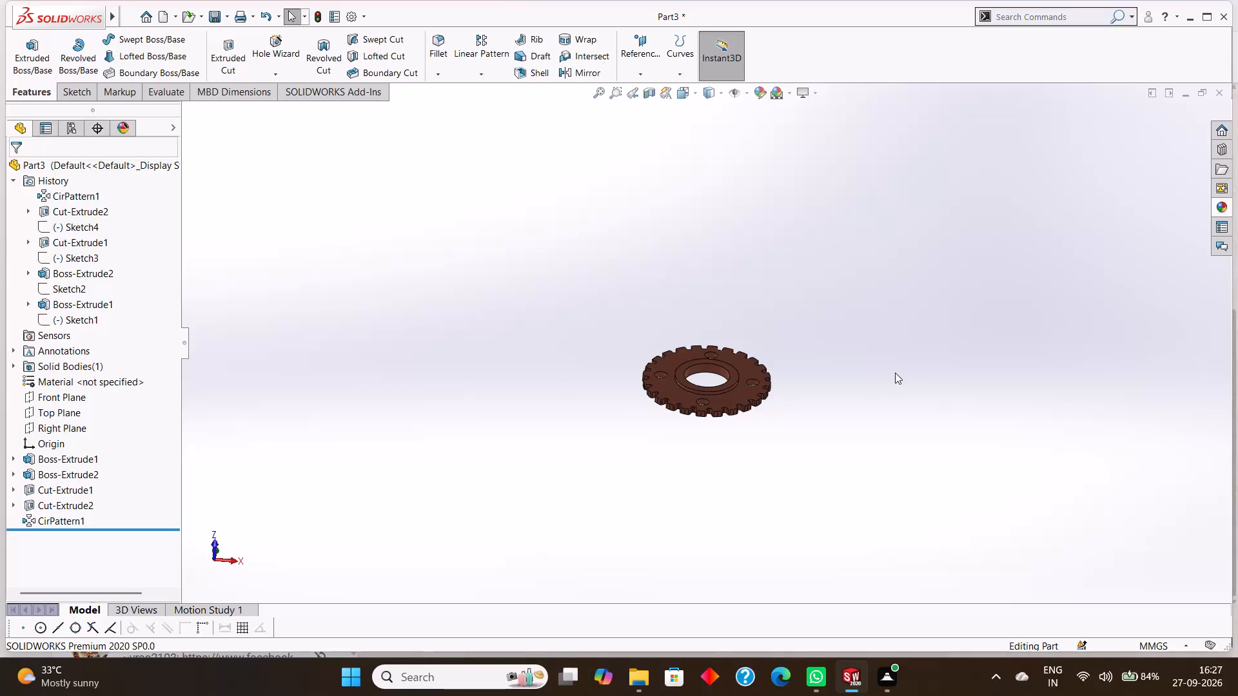
# Save the part in the tryfuji folder as a SOLIDWORKS Part named "tooth flange".
pyautogui.hotkey('ctrl', 's')
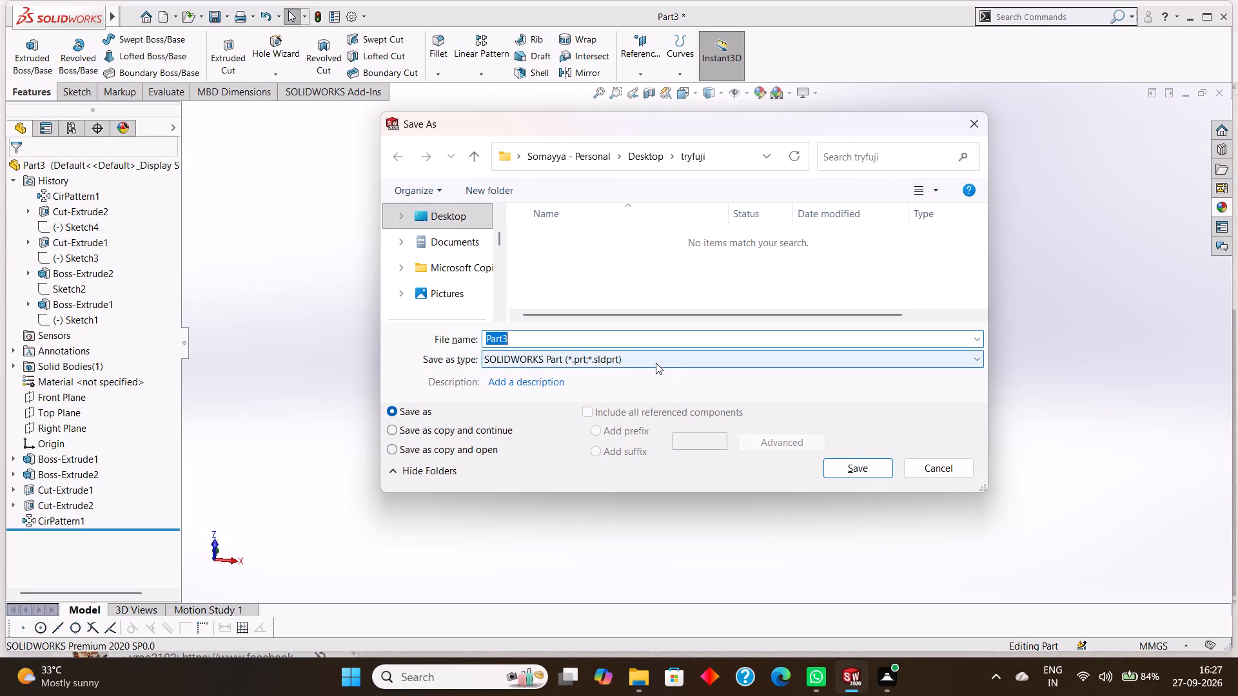
pyautogui.press('BackSpace')
pyautogui.write('tooth')
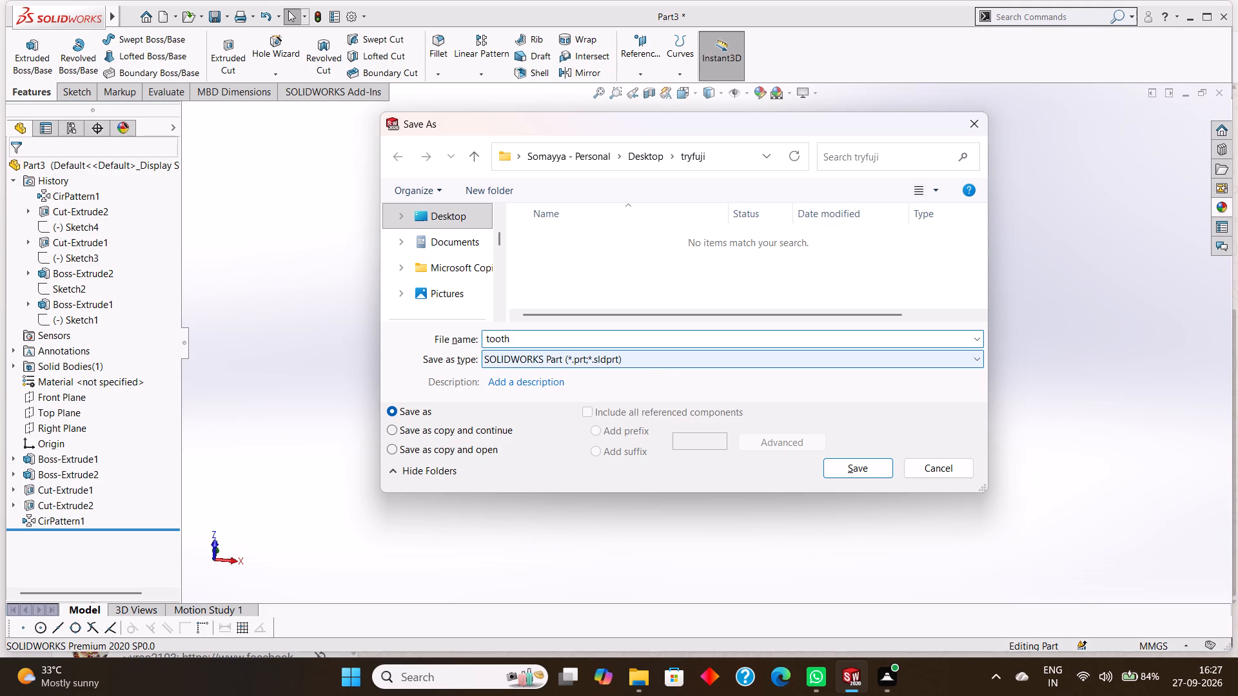
pyautogui.press('space')
pyautogui.write('flan')
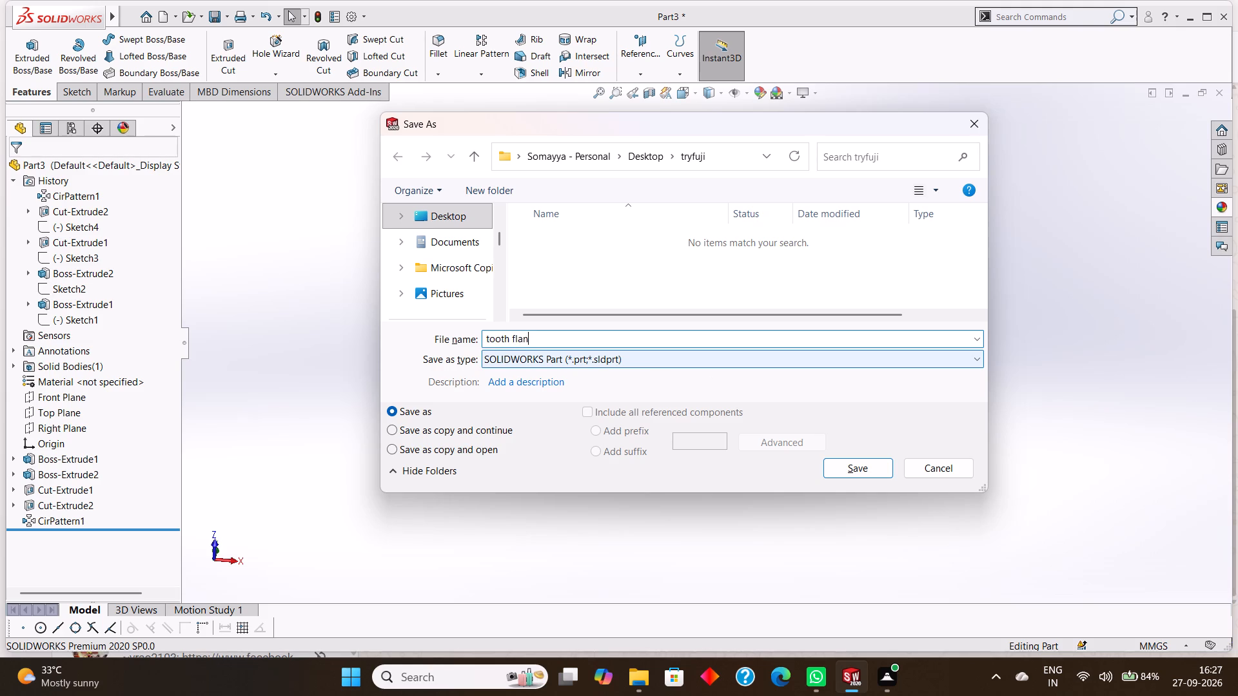
pyautogui.write('ge')
pyautogui.press('Return')
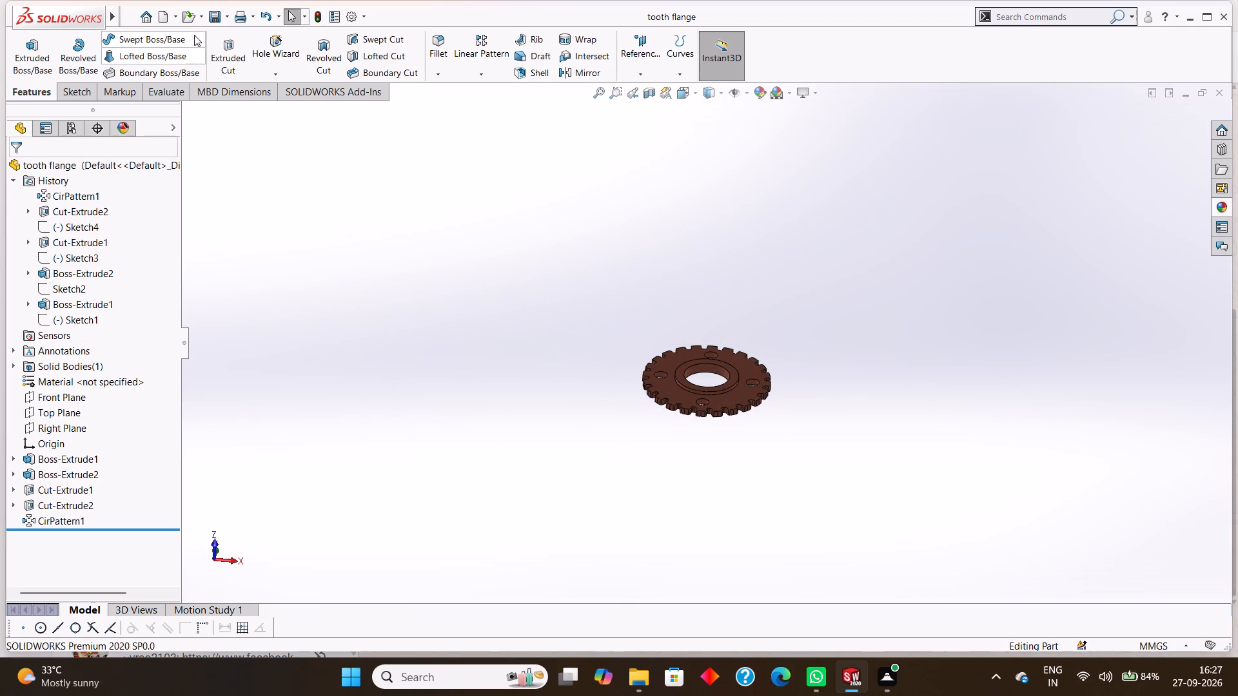
# Save a PDF copy of the part as "tooth flange" in the tryfuji folder, in Adobe Portable Document Format.
pyautogui.click(230, 19)
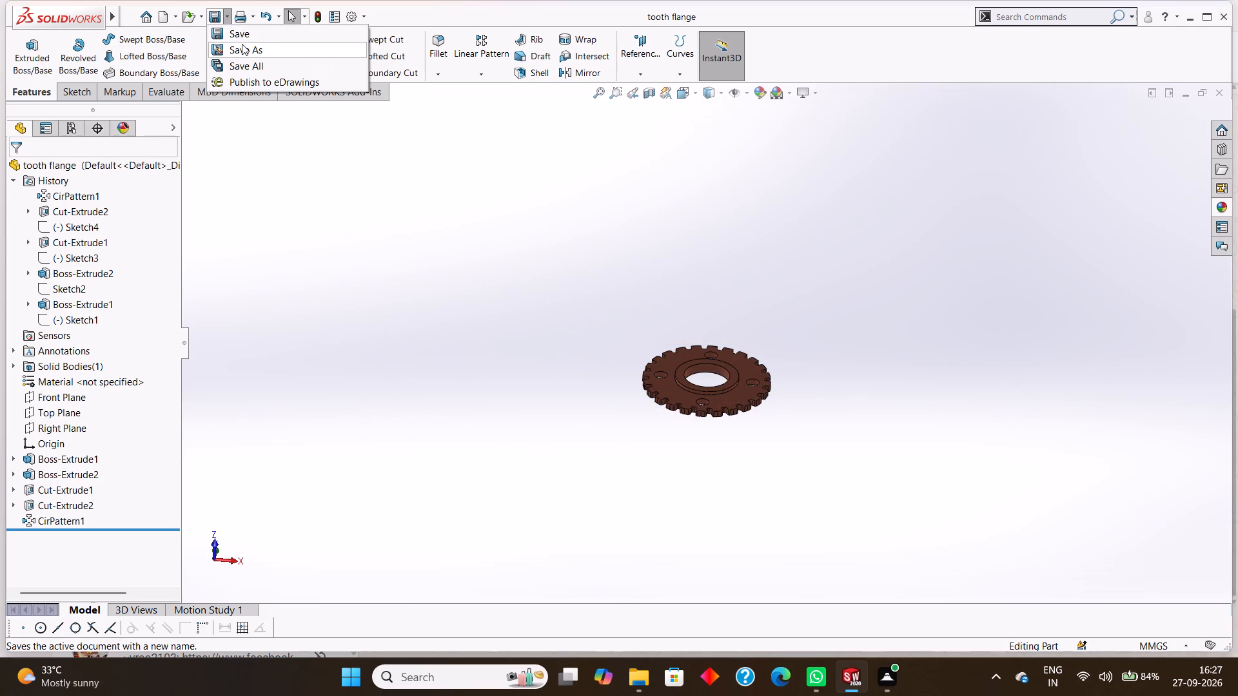
pyautogui.click(242, 46)
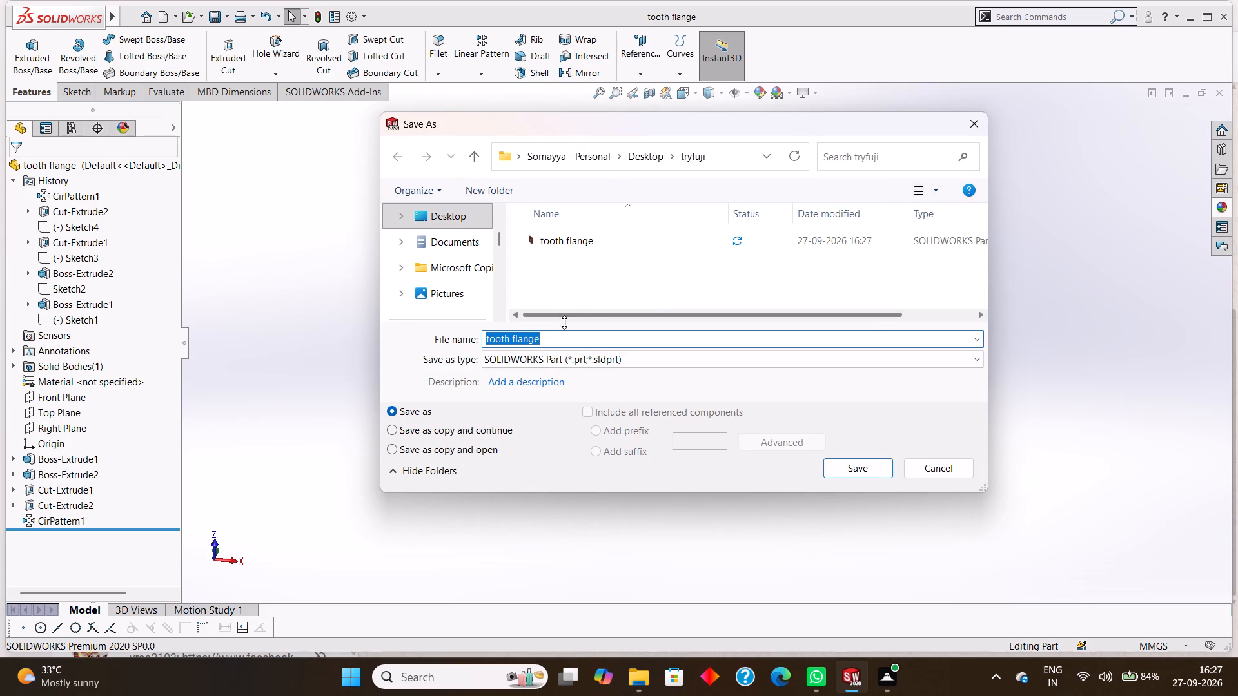
pyautogui.click(593, 365)
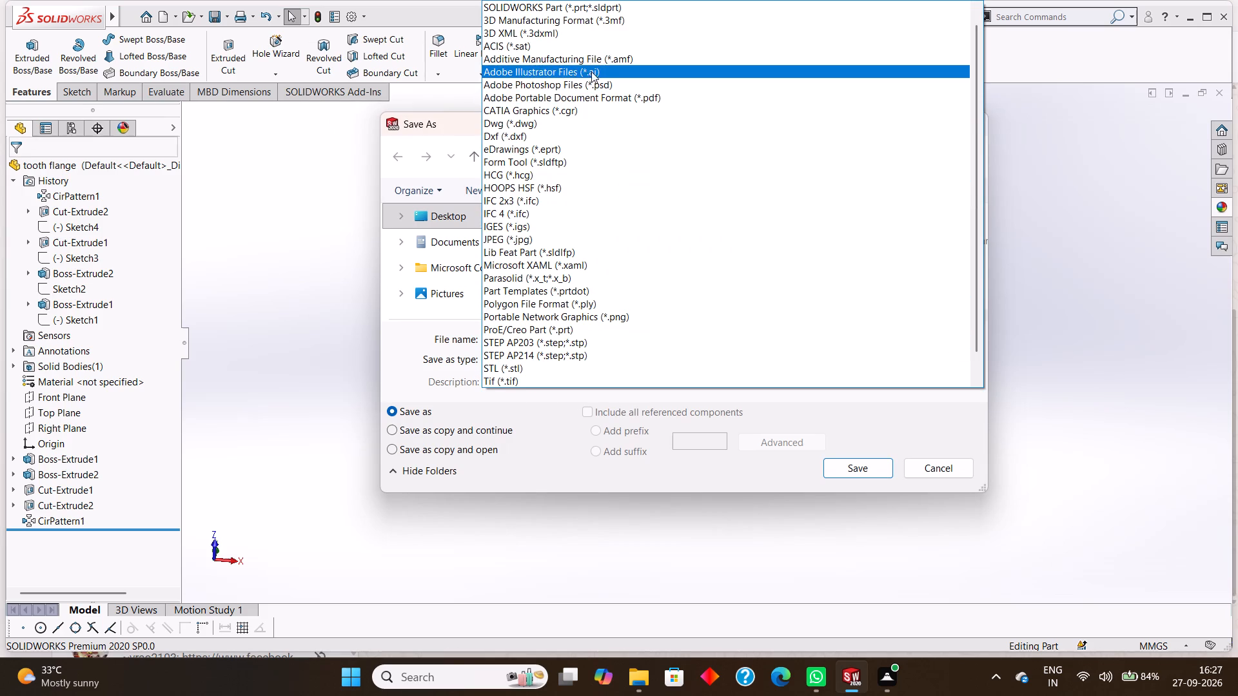
pyautogui.click(645, 94)
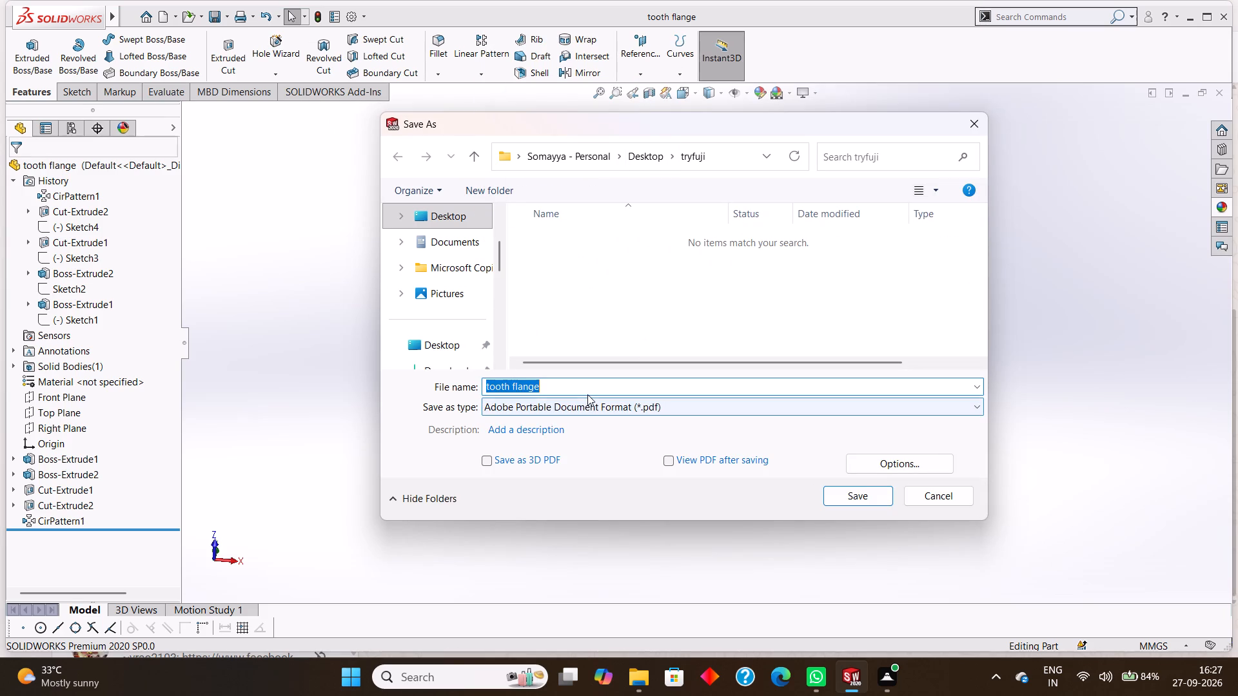
pyautogui.click(587, 394)
pyautogui.click(576, 391)
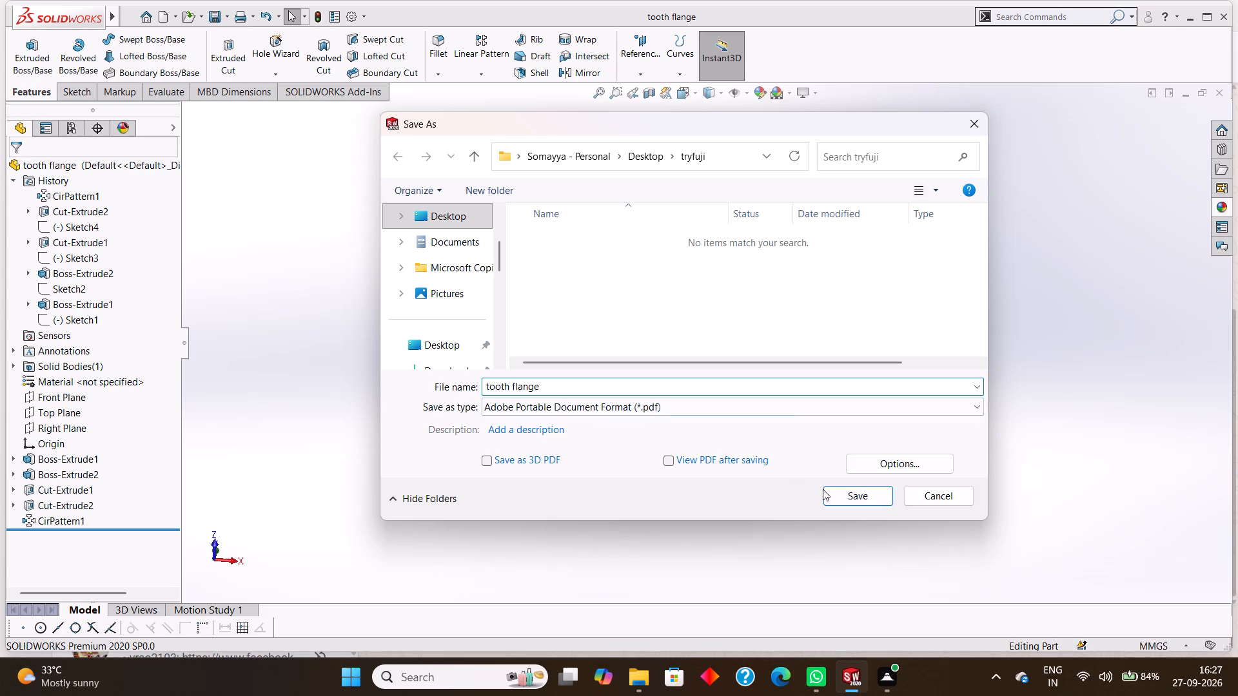
pyautogui.click(825, 490)
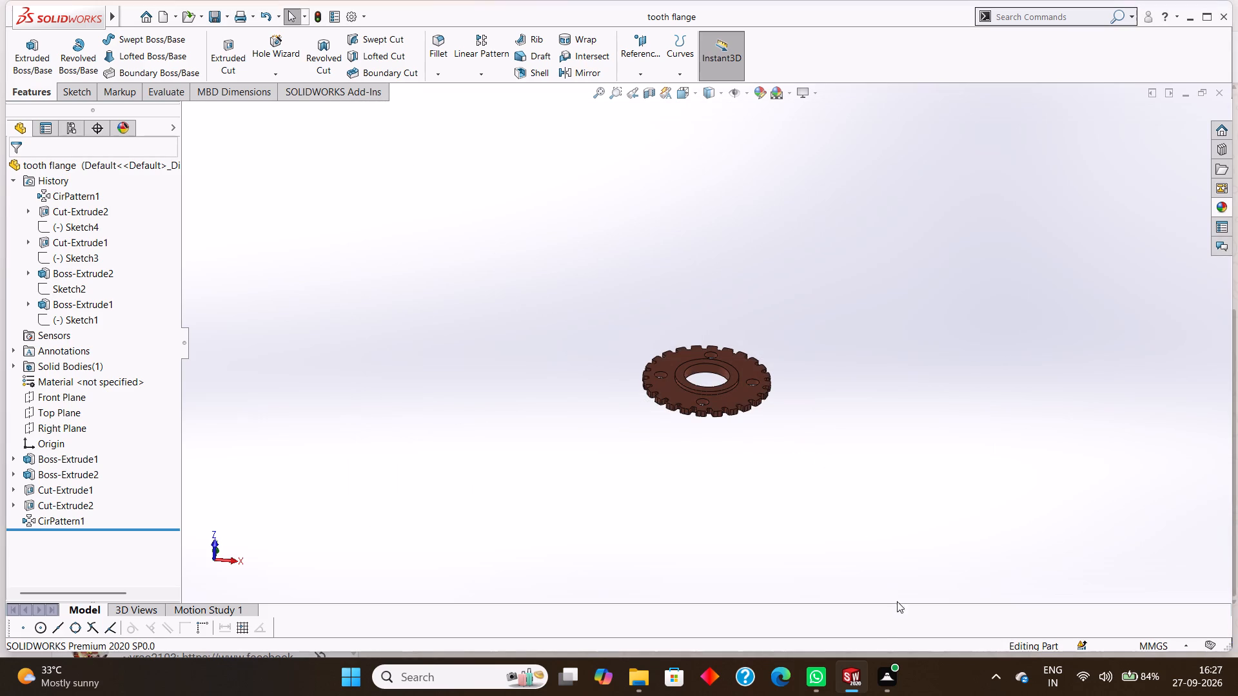